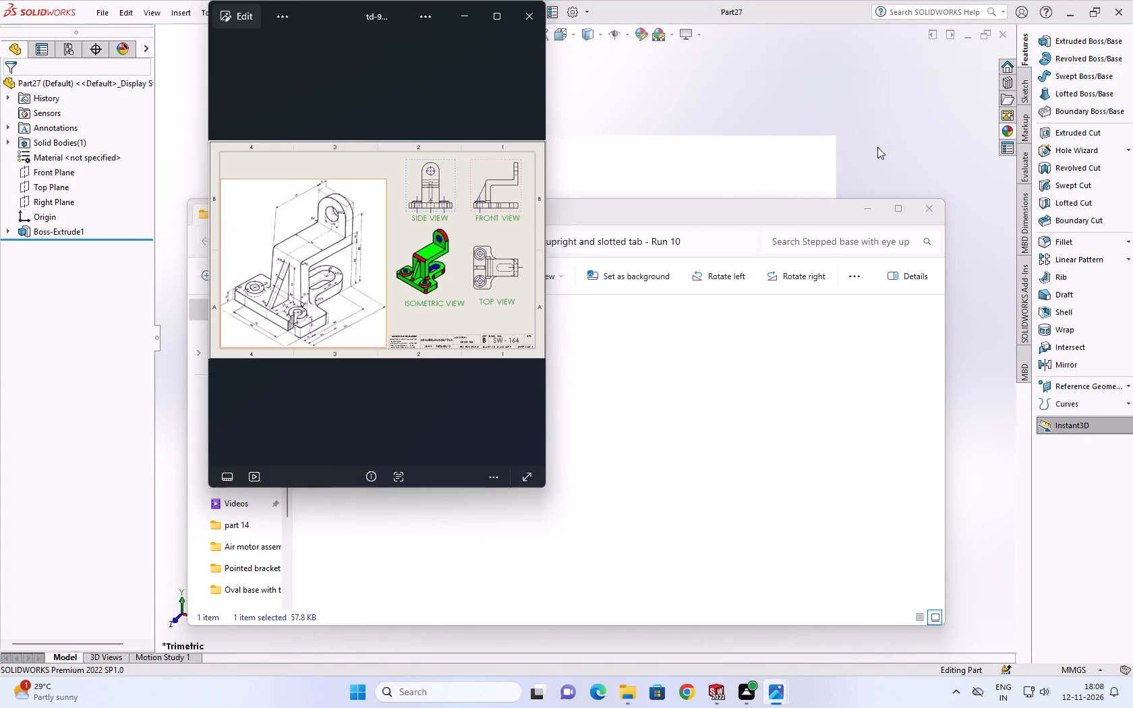
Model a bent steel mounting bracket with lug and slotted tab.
Switch to SOLIDWORKS and close the open star-shaped part document.
left_click(877, 148)
scroll(751, 297, "up", 5)
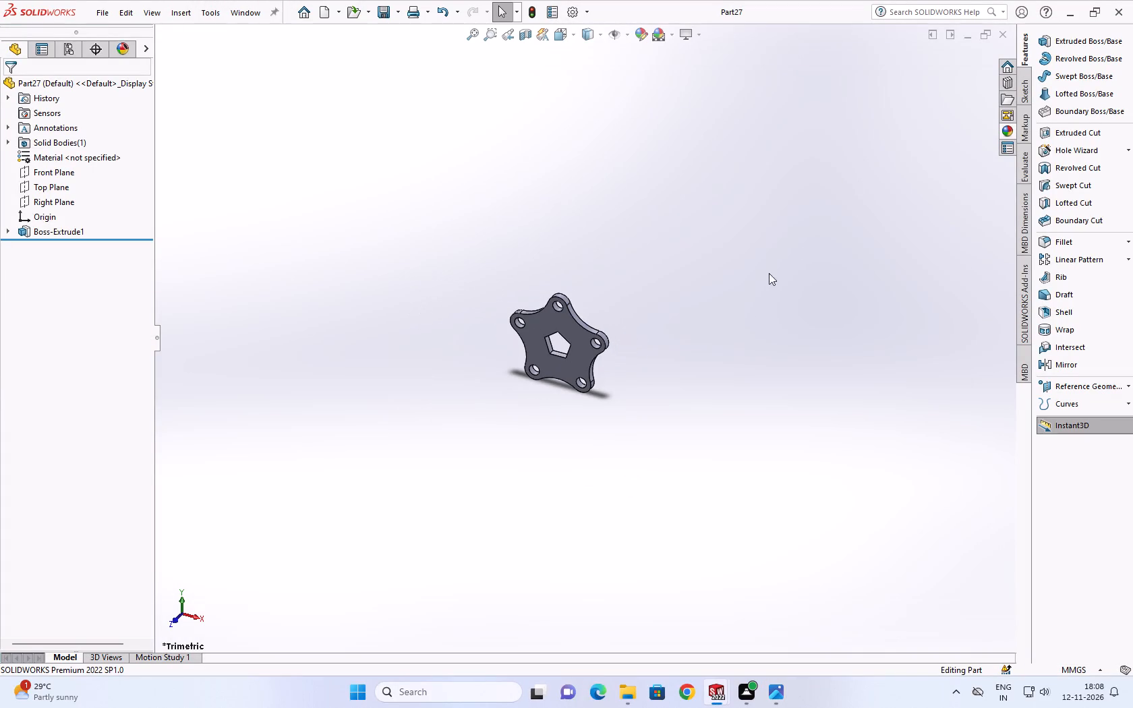
left_click(1003, 38)
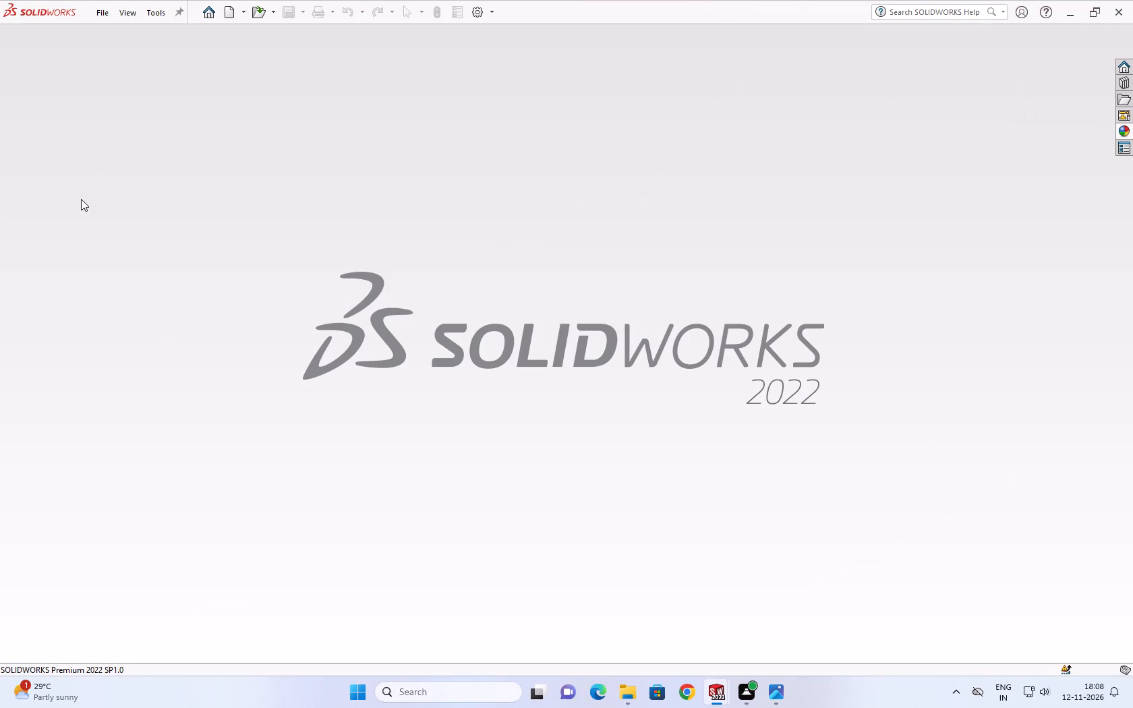
Create a new part document.
left_click(224, 5)
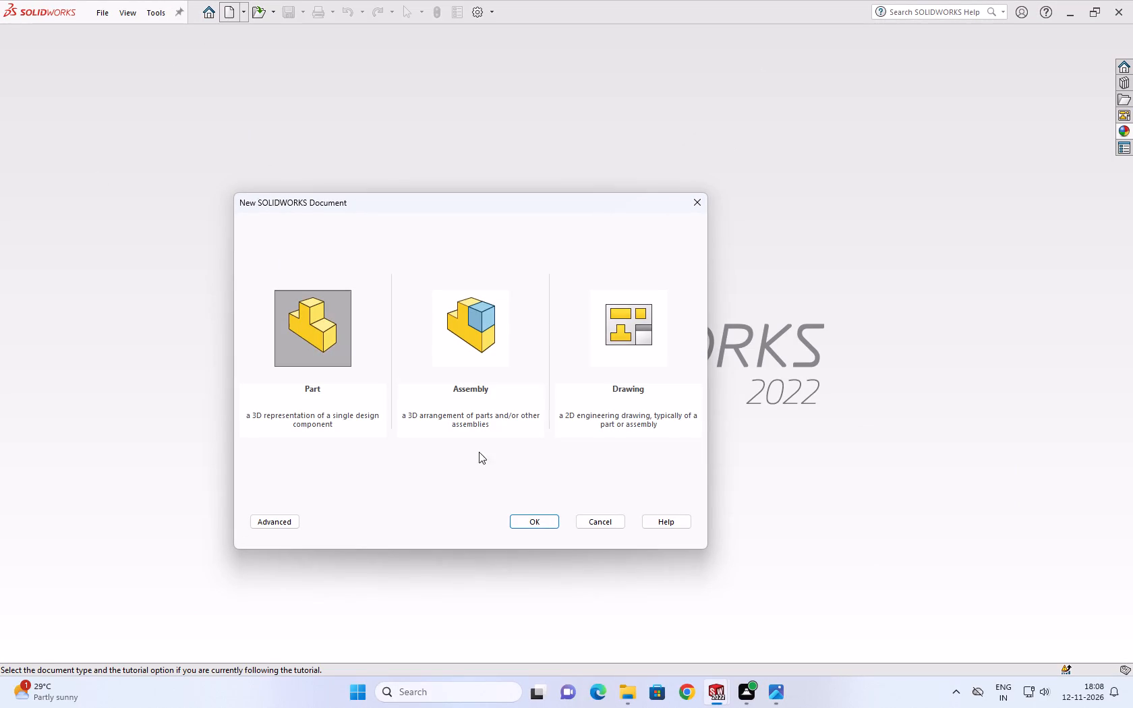
left_click(543, 521)
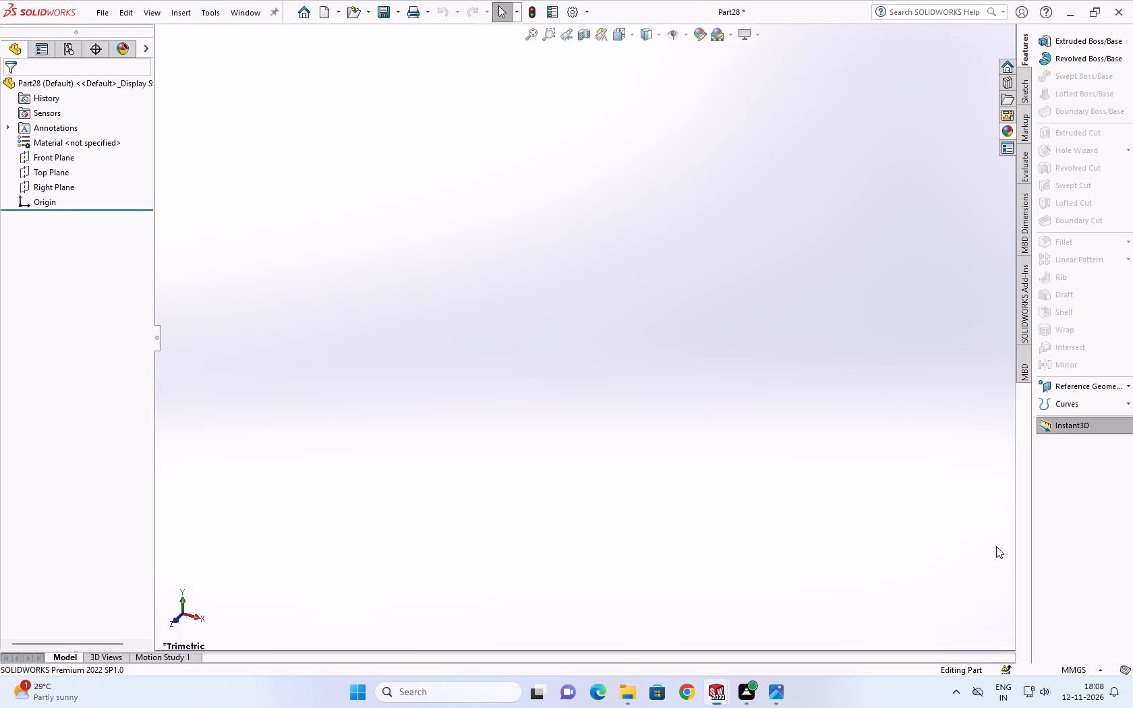
Start a sketch on the Front Plane.
scroll(759, 490, "up", 2)
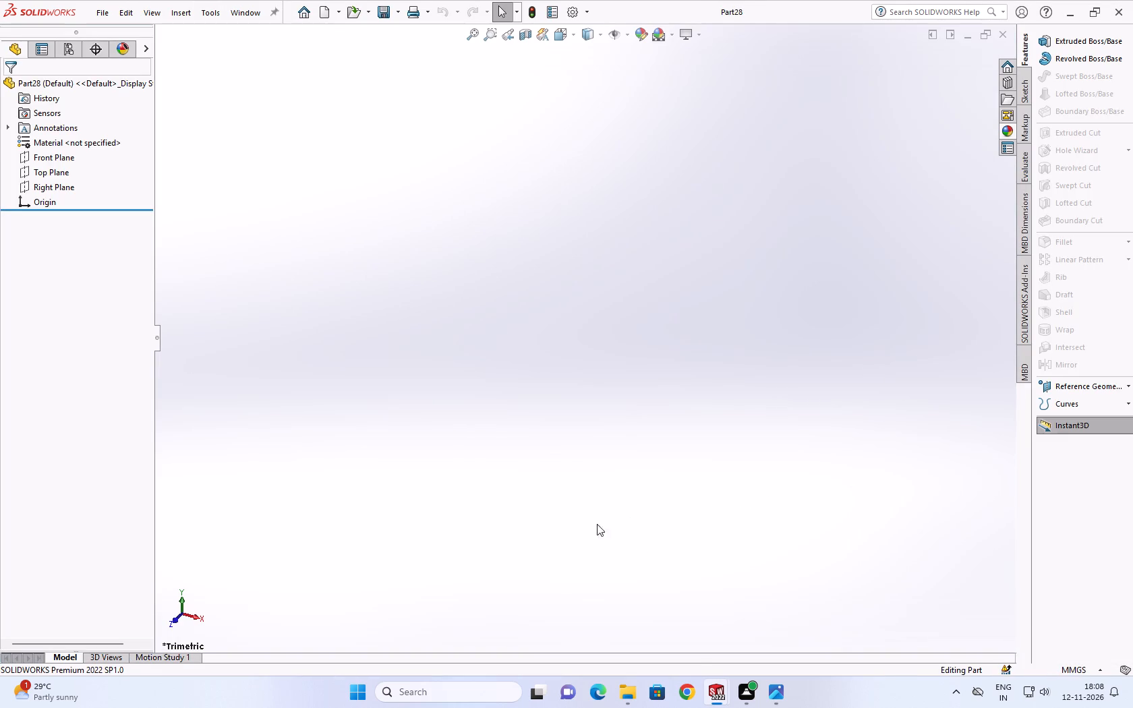
left_click(60, 158)
left_click(70, 140)
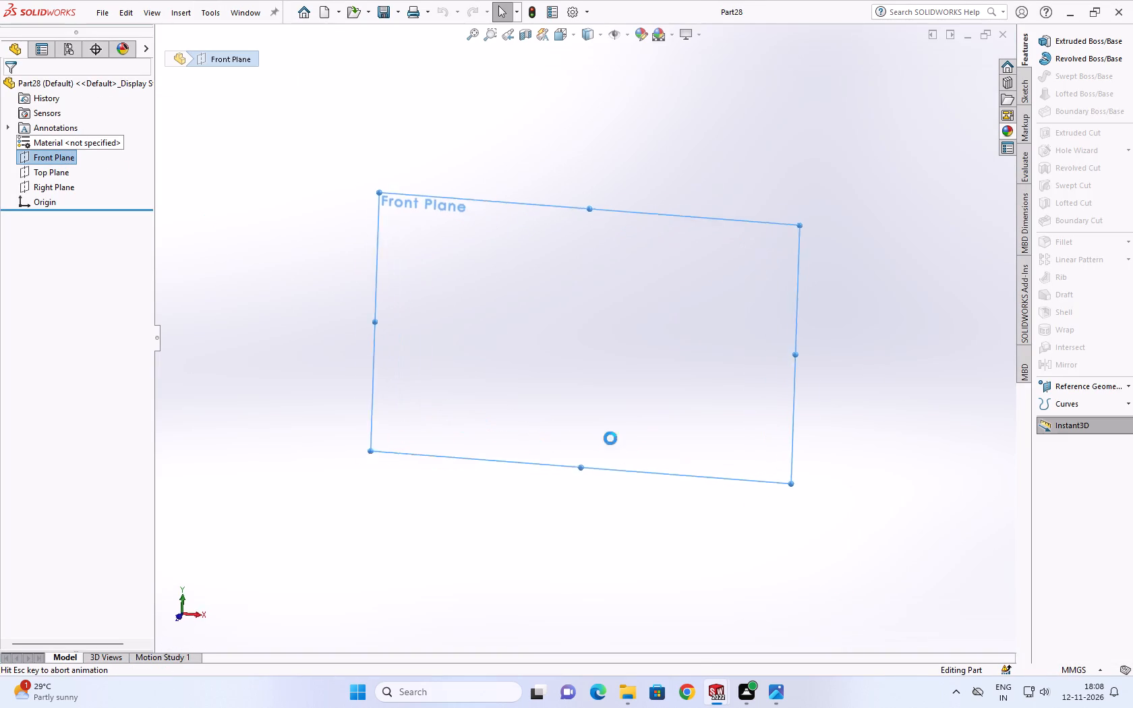
Open the SW-164 drawing image in Photos and examine the bracket's views and the base dimensions in the isometric view.
left_click(788, 694)
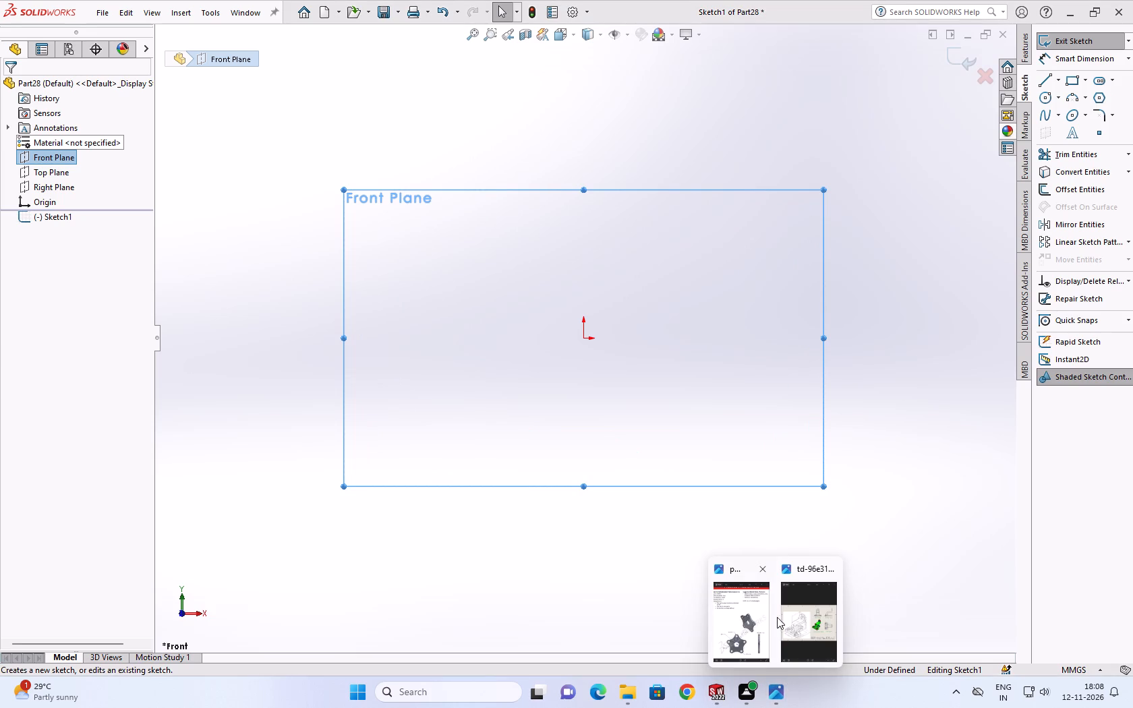
left_click(802, 610)
scroll(463, 243, "up", 3)
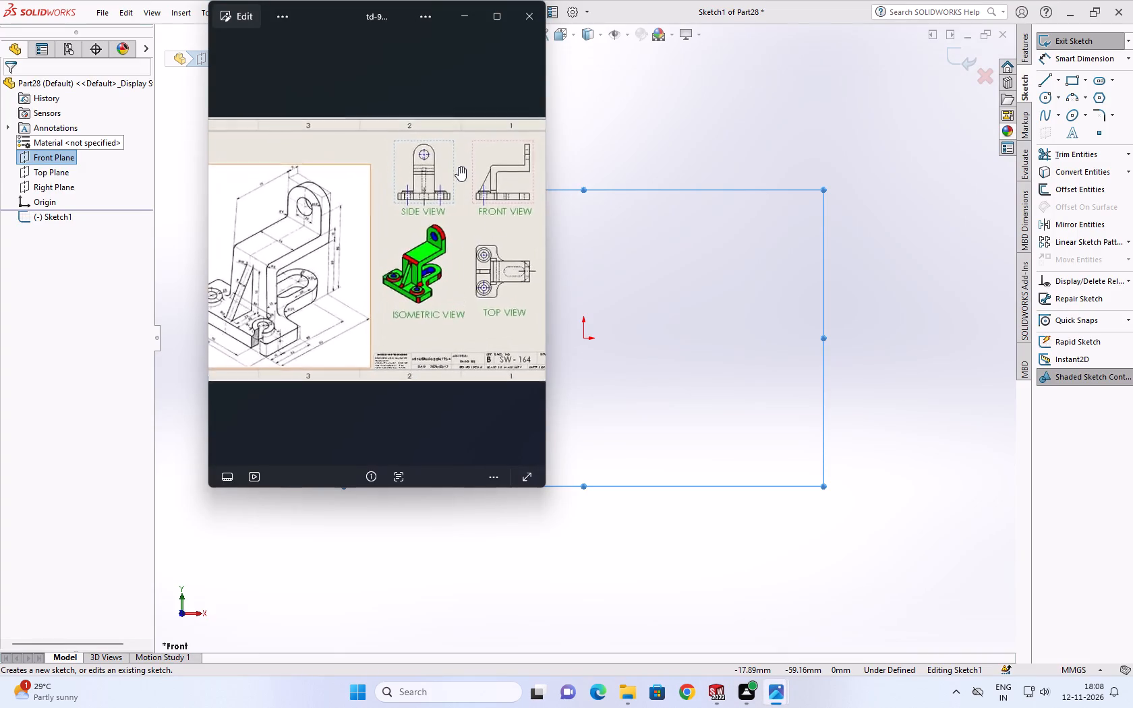
scroll(459, 167, "up", 4)
middle_click_drag(486, 167, 366, 203)
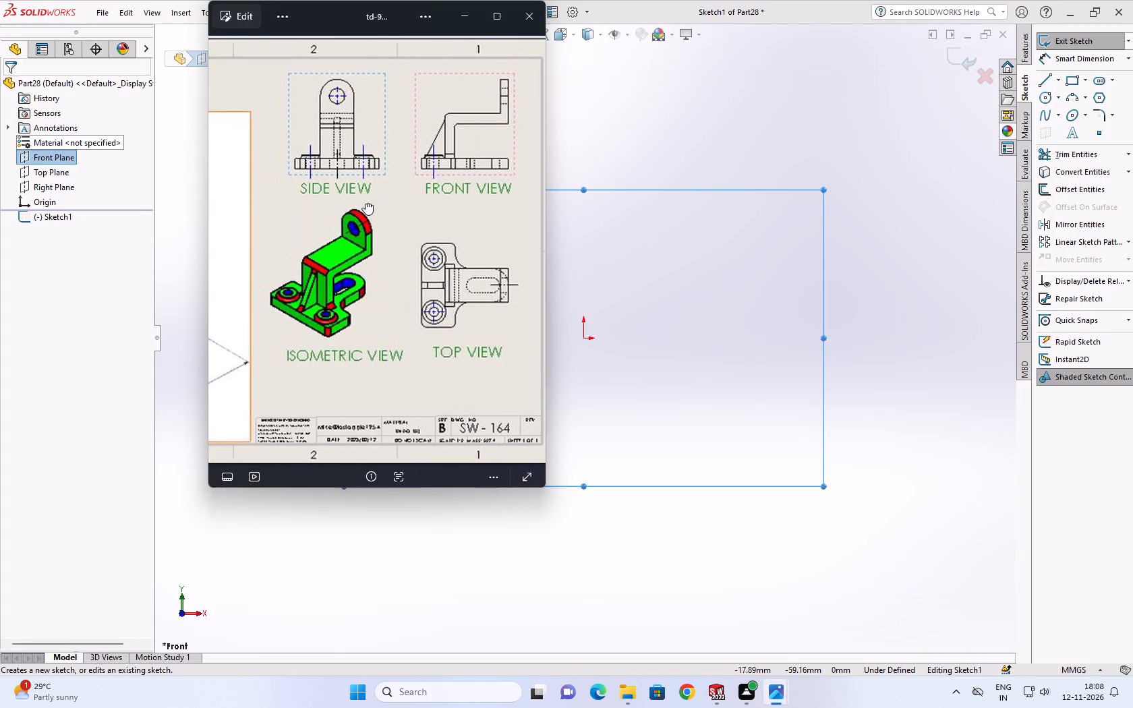
middle_click_drag(366, 203, 343, 200)
scroll(368, 211, "down", 1)
middle_click_drag(457, 211, 582, 229)
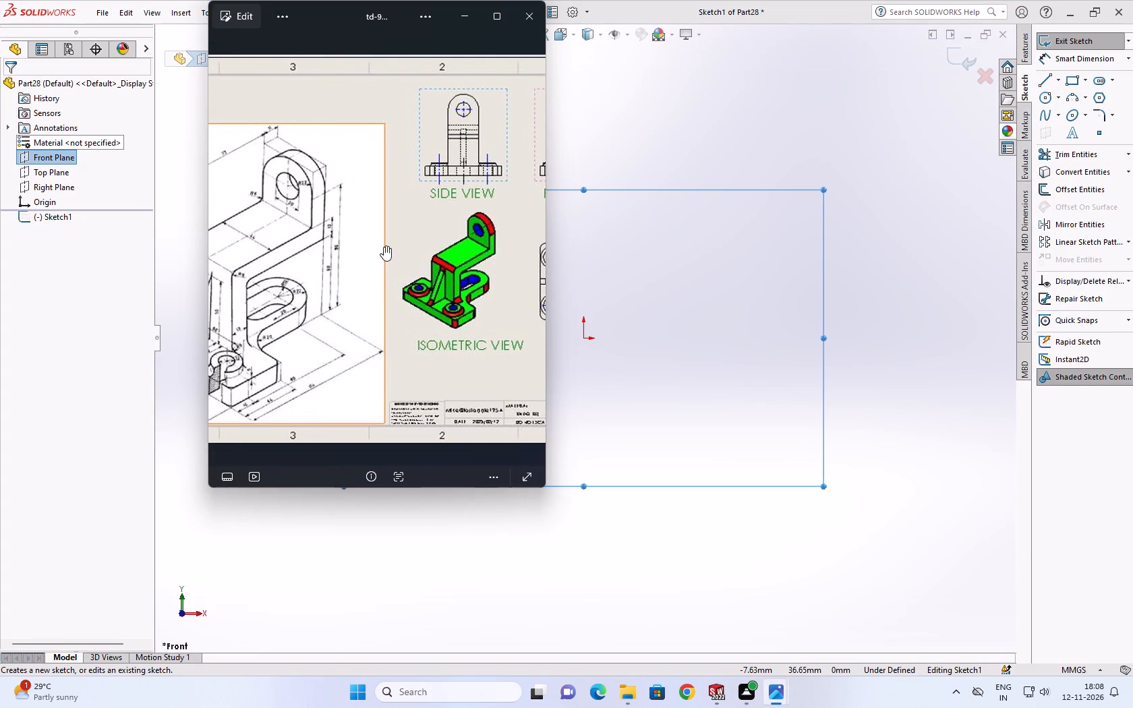
middle_click_drag(440, 226, 485, 220)
middle_click_drag(378, 255, 457, 239)
scroll(406, 356, "down", 2)
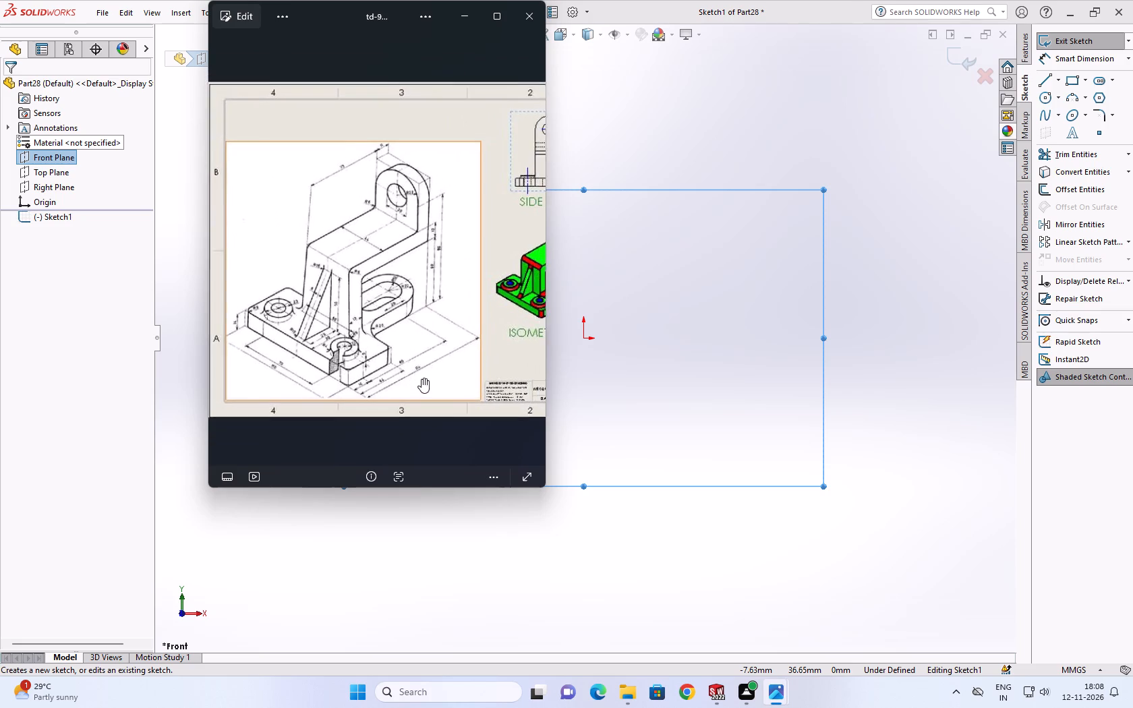
scroll(422, 375, "up", 7)
scroll(372, 423, "down", 2)
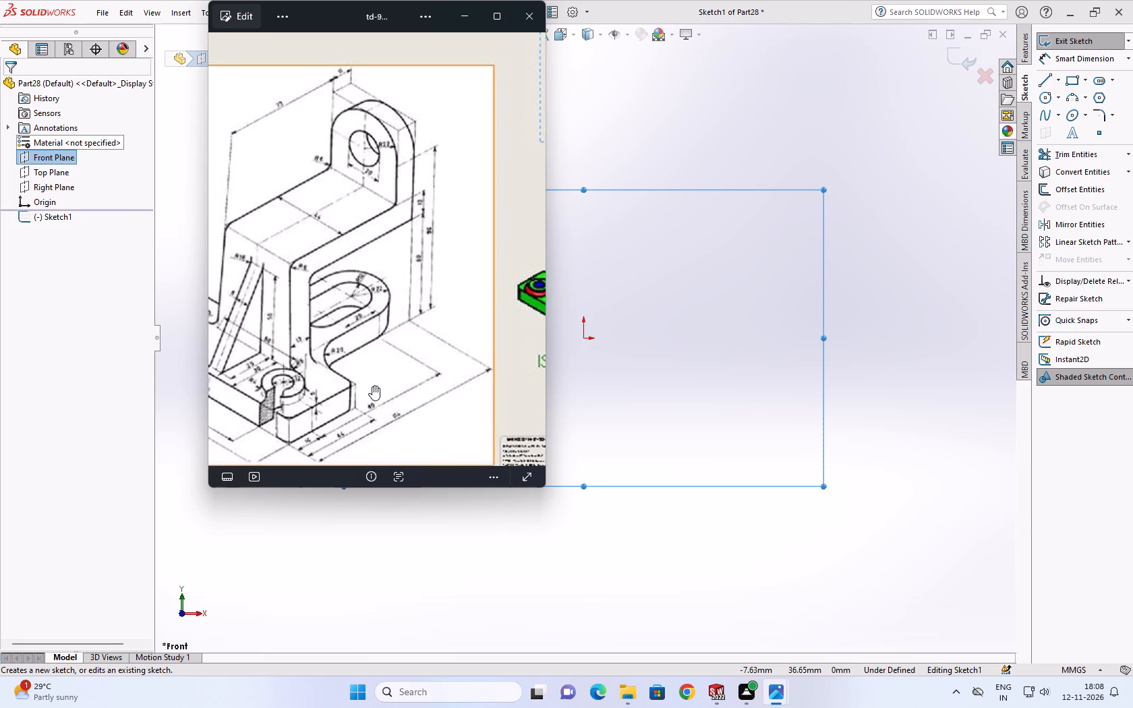
scroll(373, 380, "up", 2)
scroll(372, 388, "down", 5)
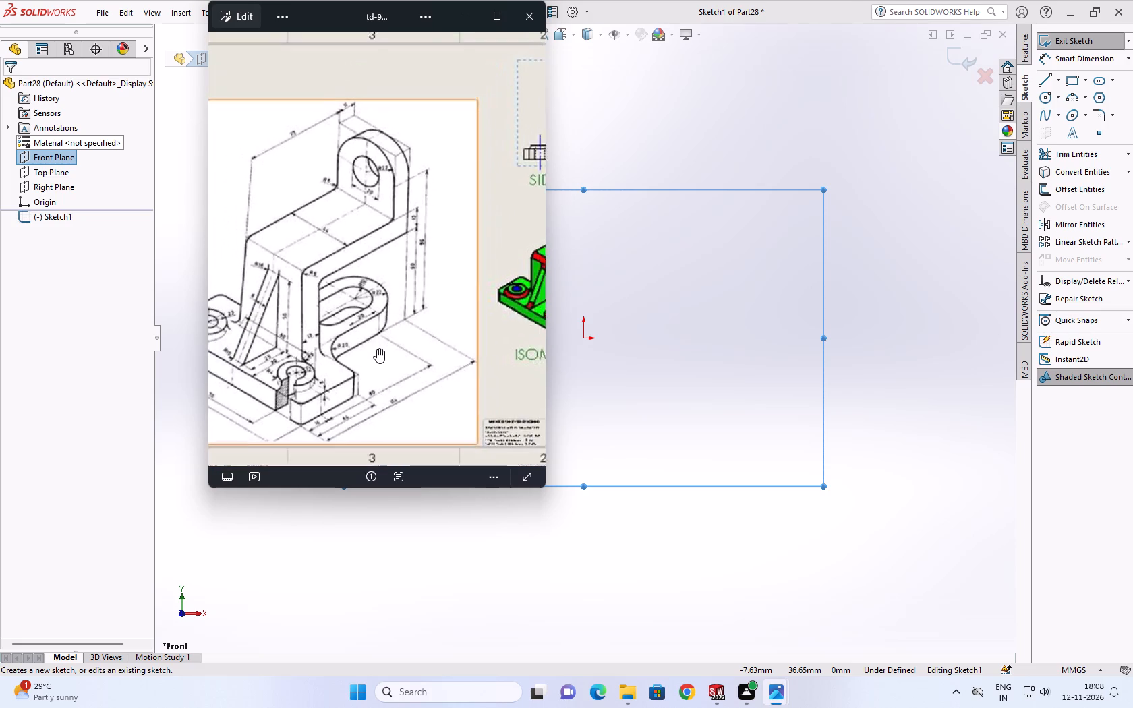
scroll(377, 349, "up", 6)
scroll(377, 355, "down", 8)
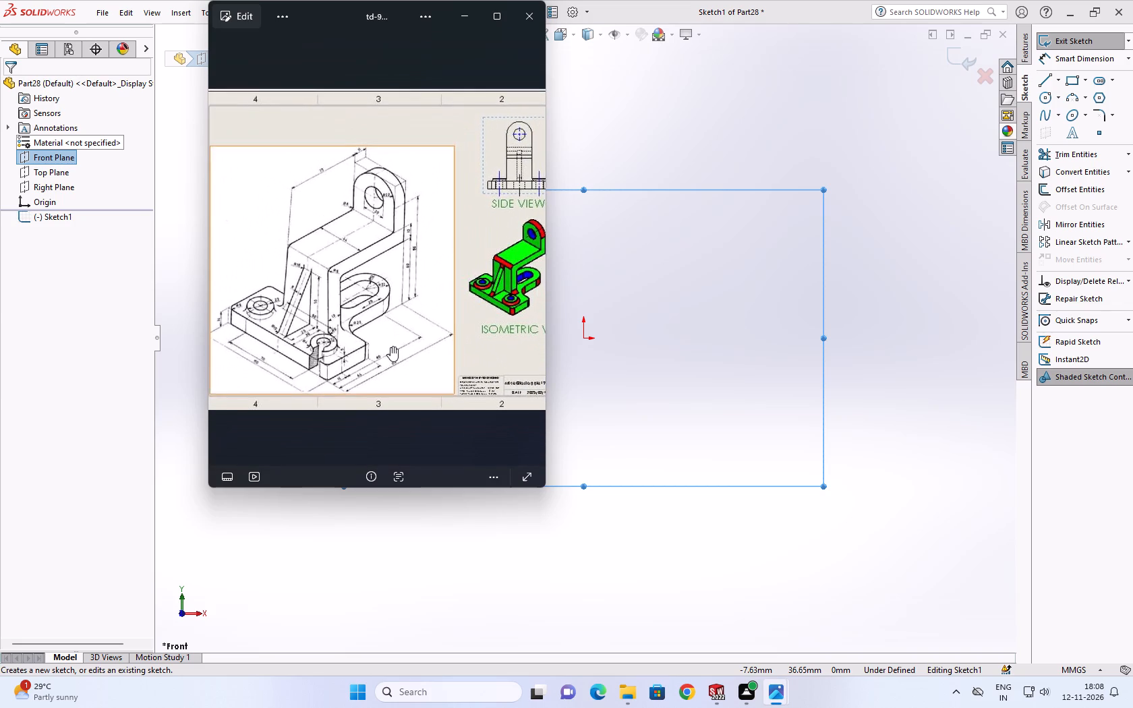
scroll(390, 347, "down", 8)
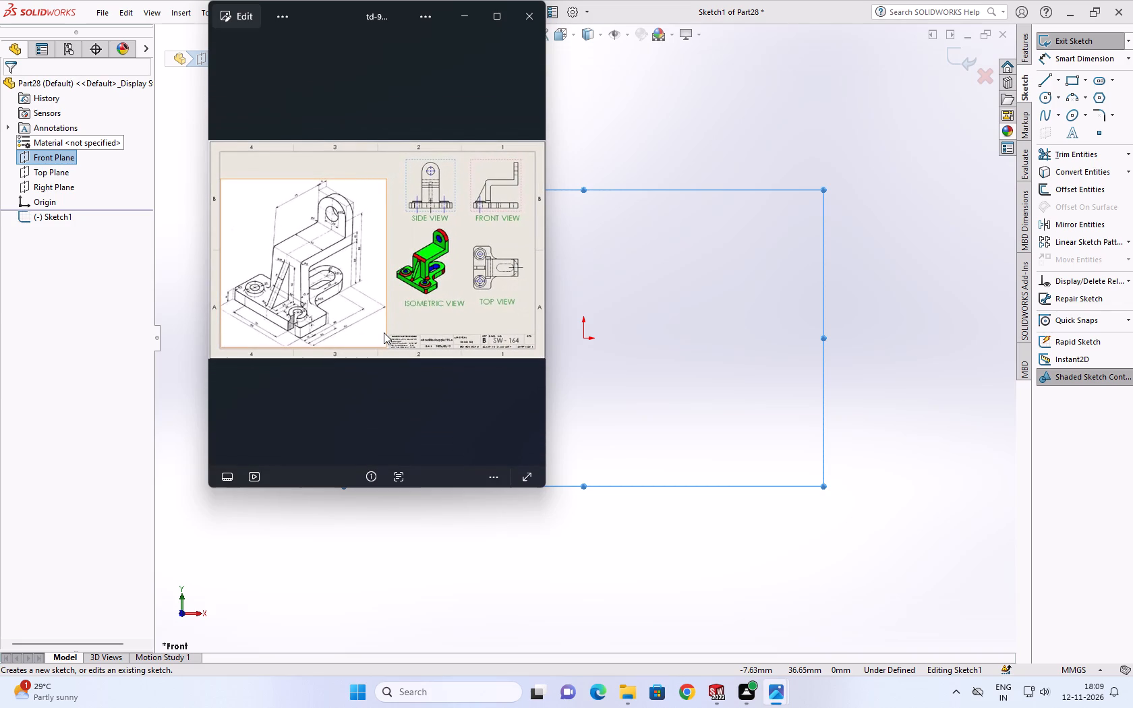
scroll(366, 328, "down", 1)
scroll(359, 330, "up", 3)
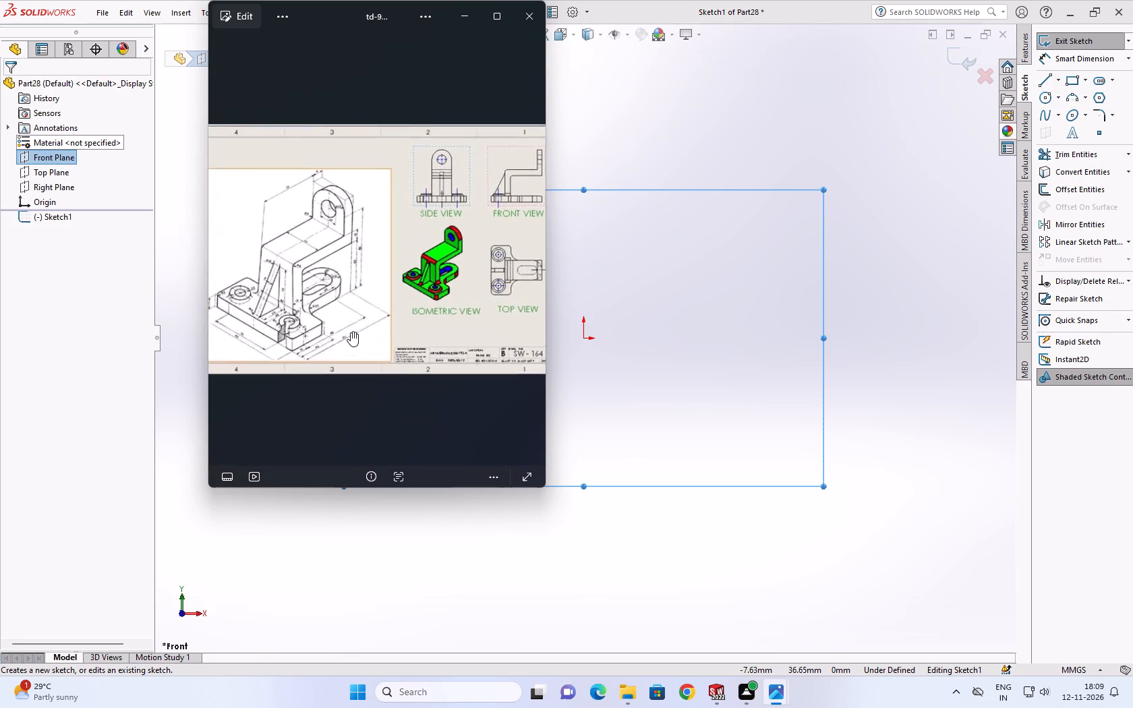
scroll(351, 332, "up", 2)
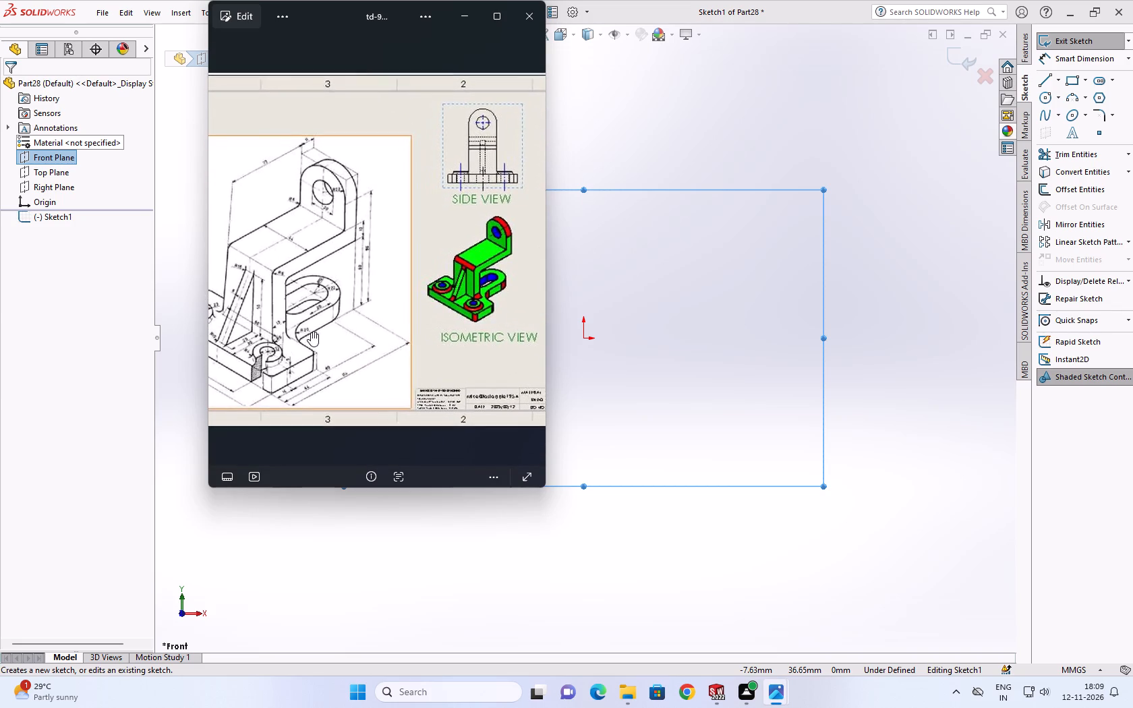
scroll(308, 334, "down", 6)
scroll(288, 330, "up", 5)
middle_click_drag(248, 320, 302, 322)
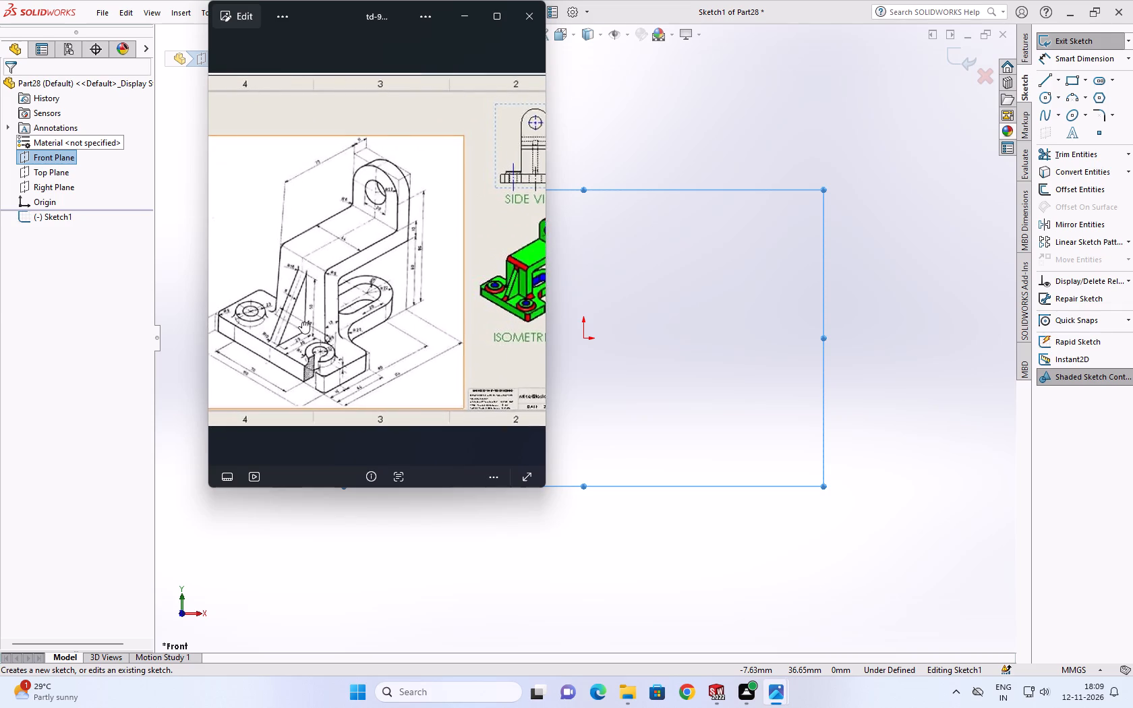
middle_click_drag(302, 322, 369, 320)
scroll(272, 382, "down", 2)
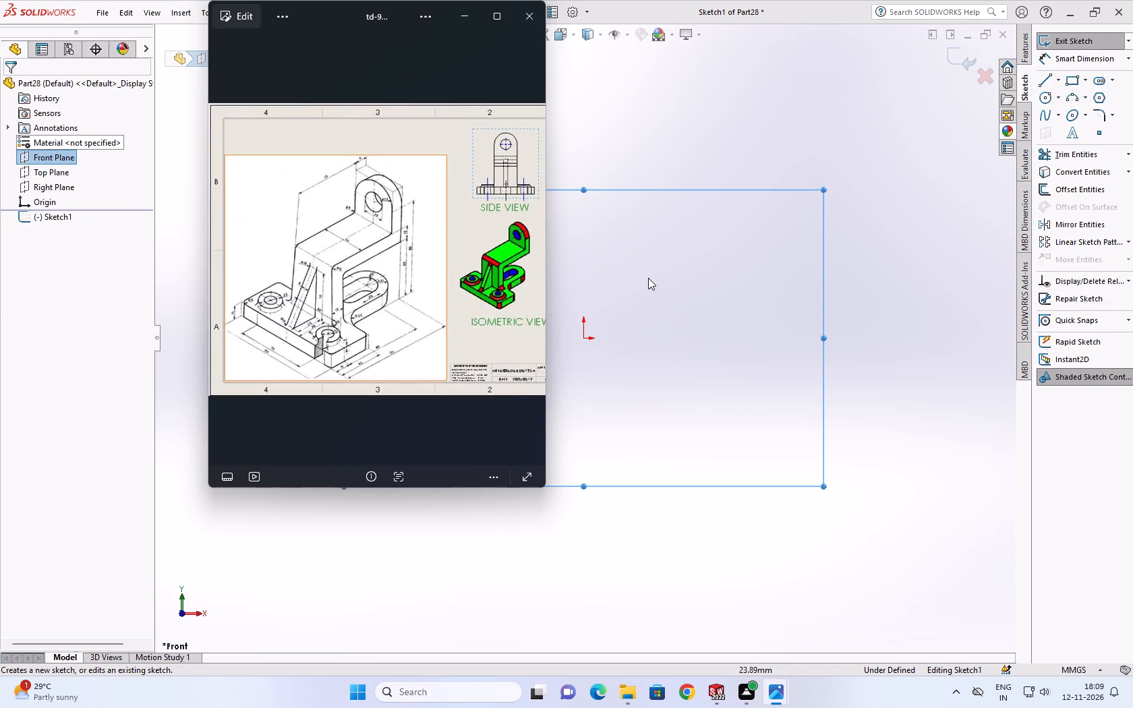
Back in SOLIDWORKS, sketch a center rectangle about 150 mm wide and 14 mm high, centred on the origin.
left_click(1044, 80)
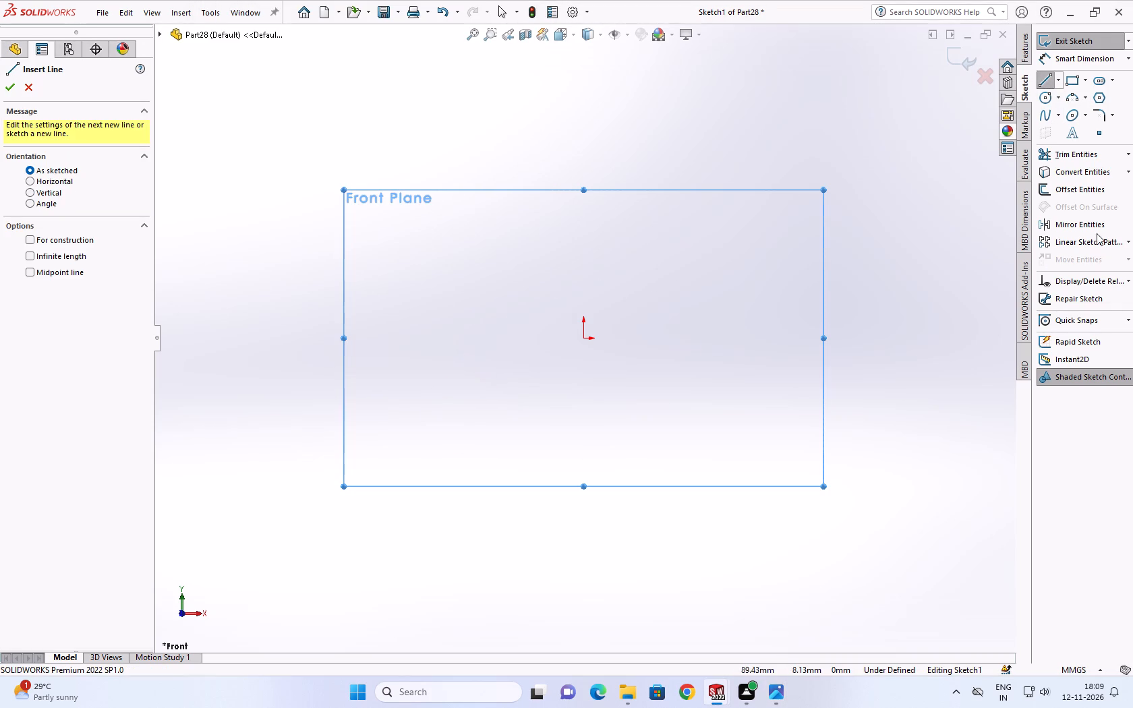
left_click(1083, 77)
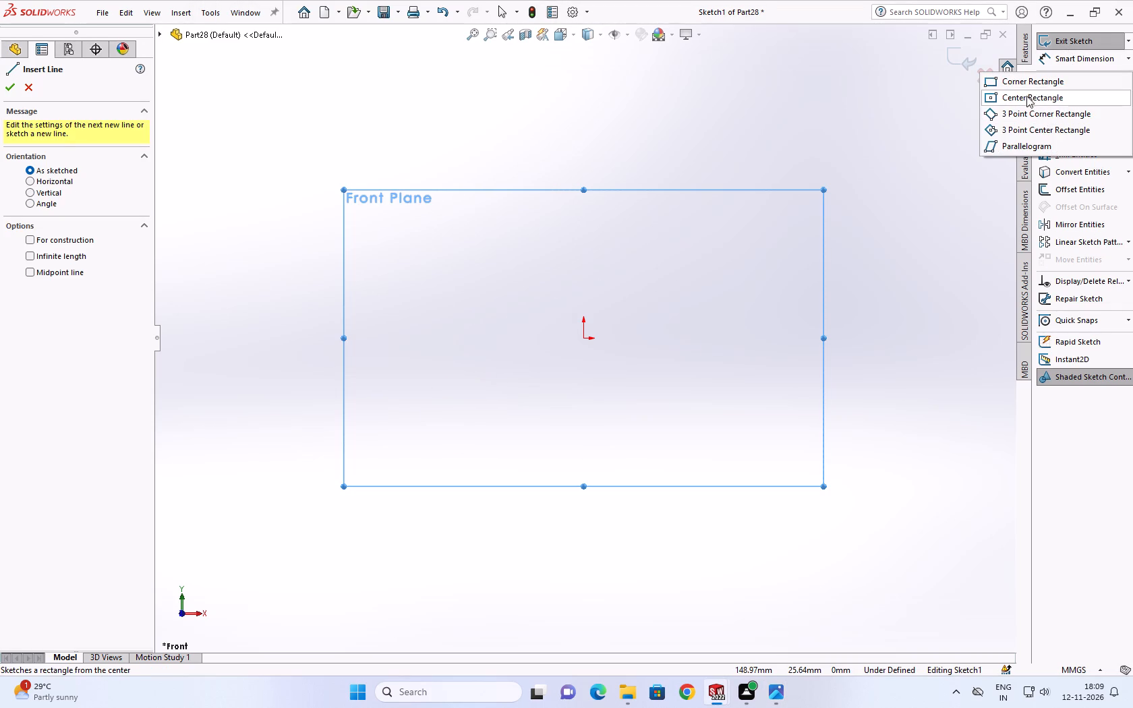
left_click(1022, 95)
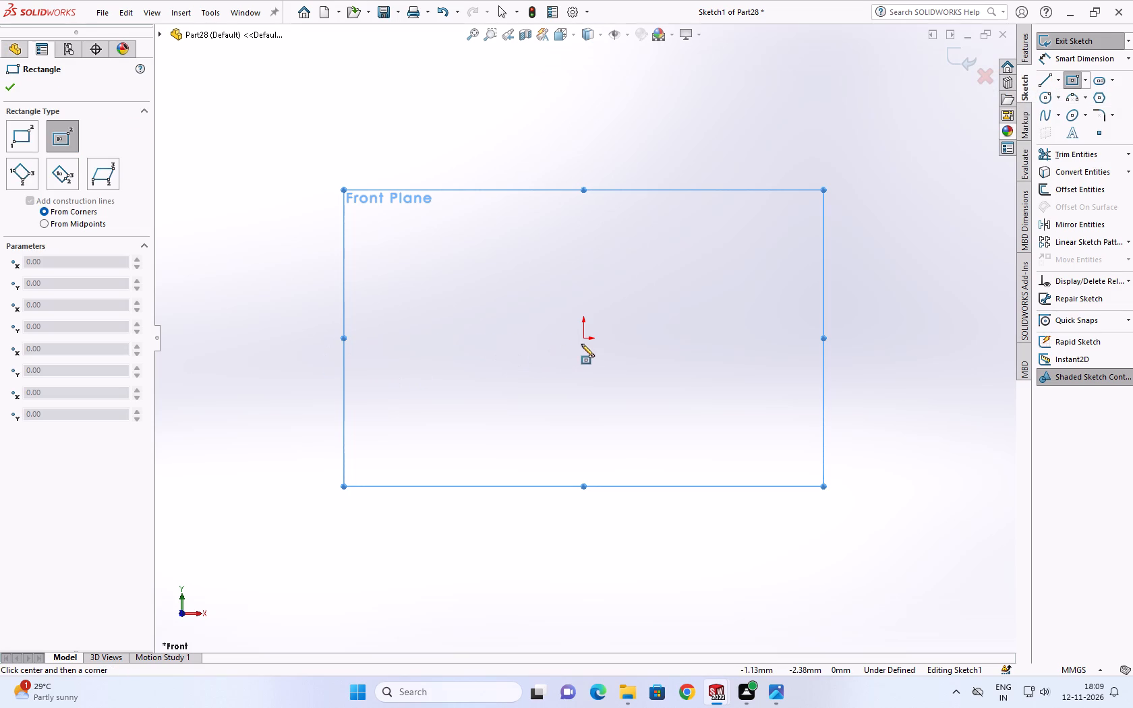
left_click(584, 337)
left_click(399, 357)
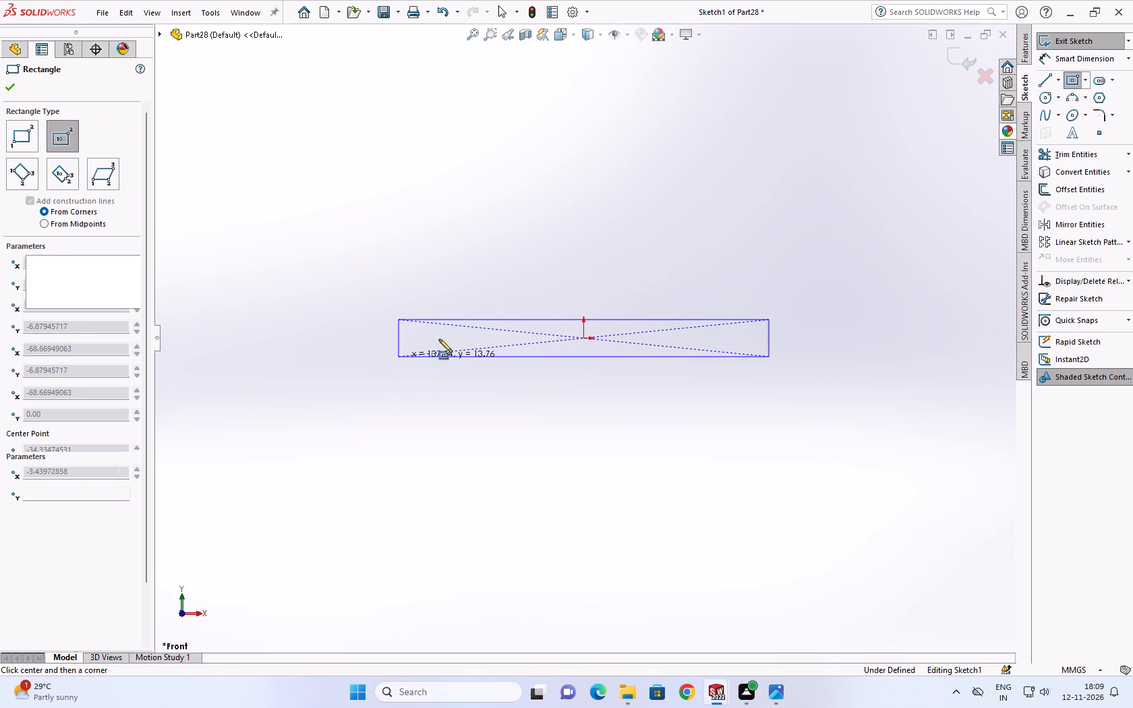
Dimension the rectangle's height as 15 mm.
left_click(1043, 57)
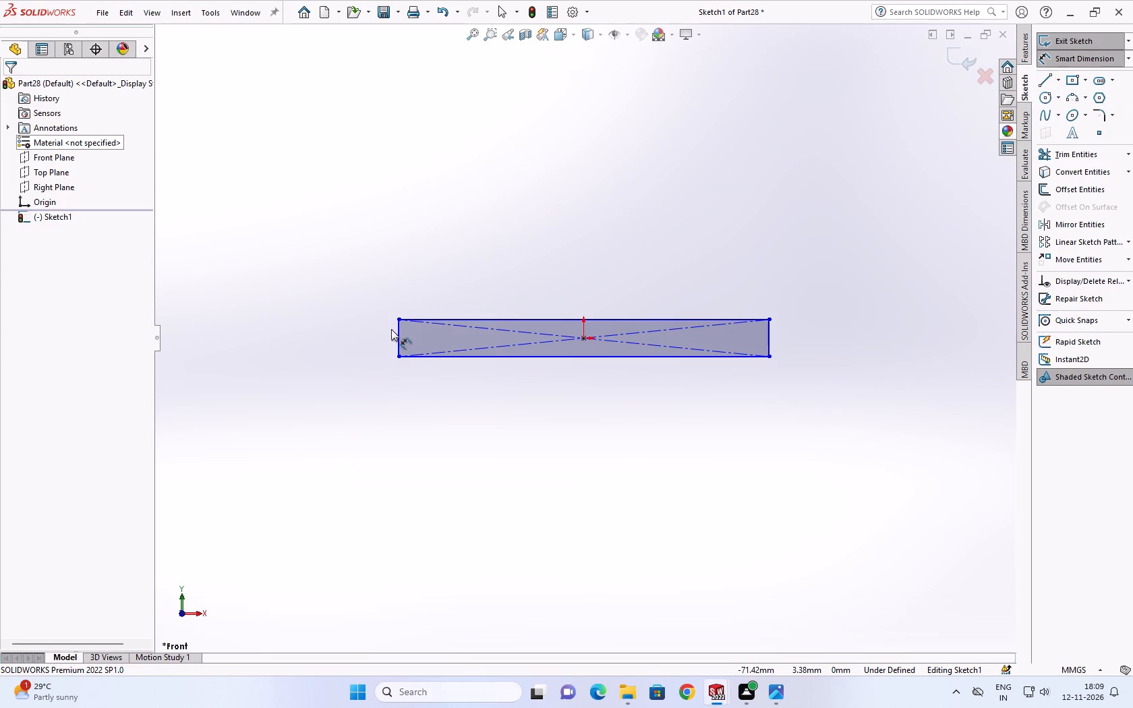
left_click(395, 332)
left_click(341, 331)
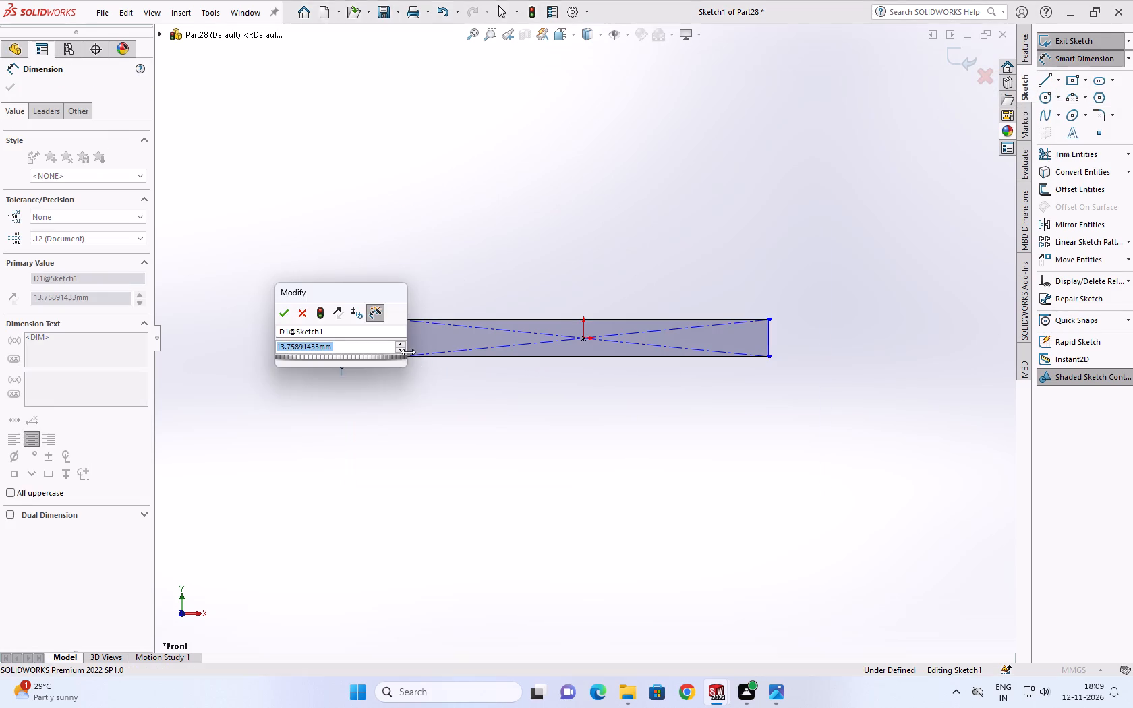
type("15")
key("Return")
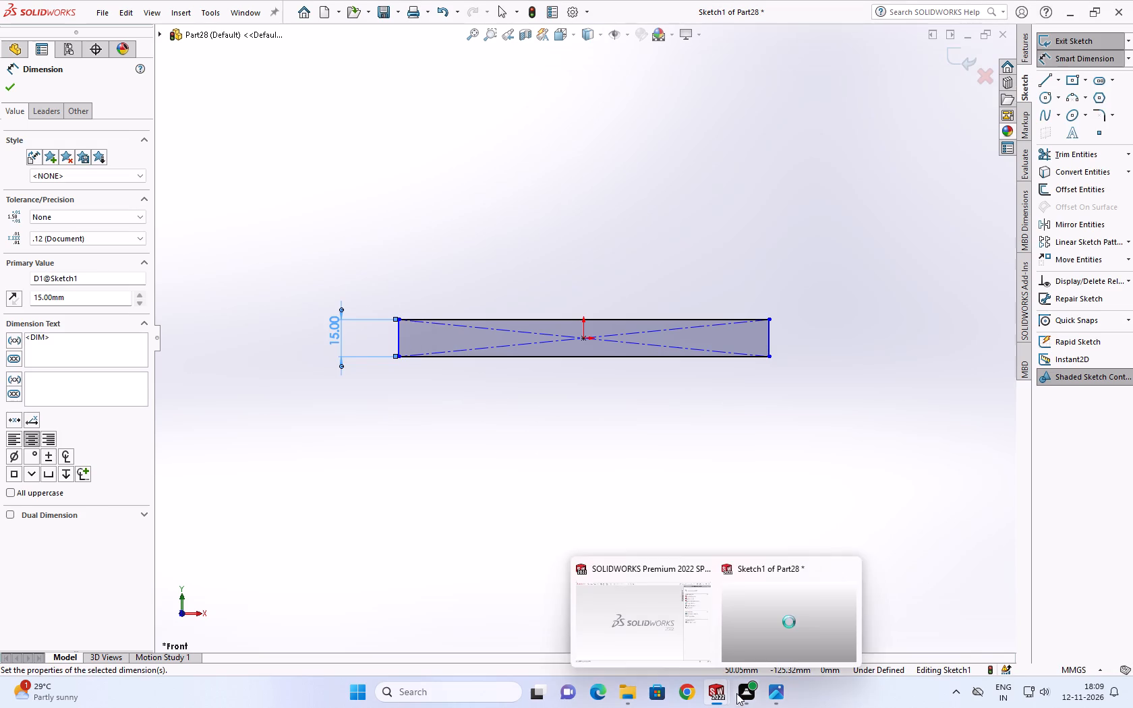
Check the base dimensions in the reference drawing and dimension the rectangle's horizontal length as 84 mm.
left_click(767, 693)
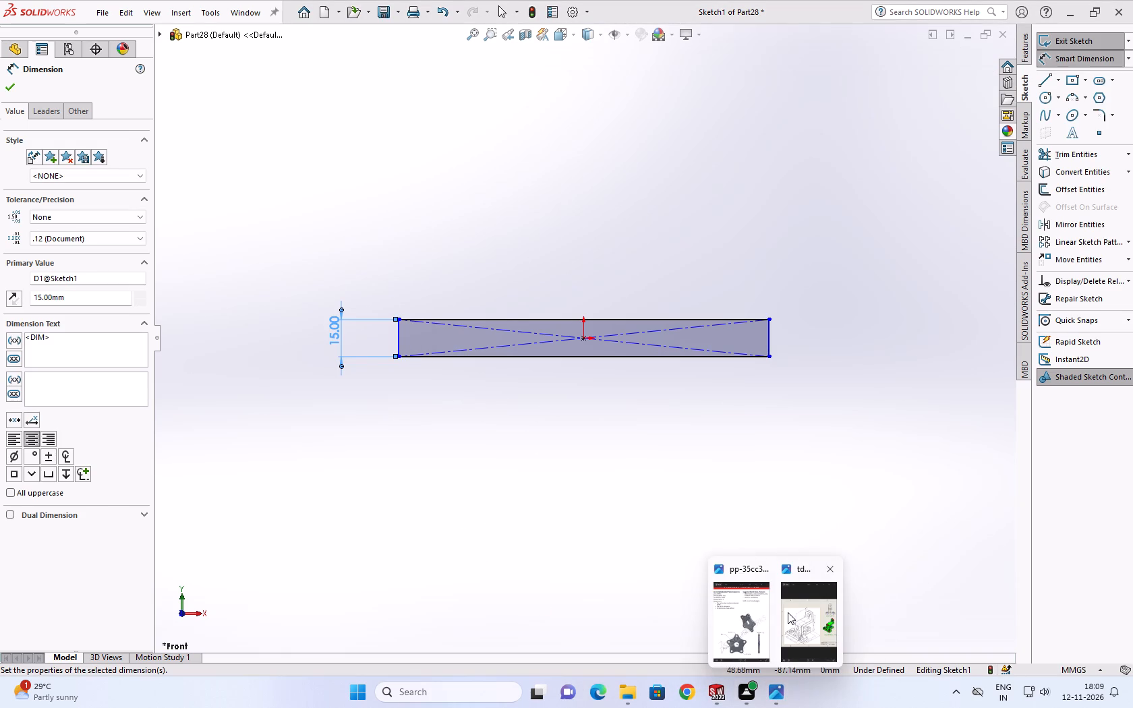
left_click(788, 612)
scroll(396, 307, "up", 1)
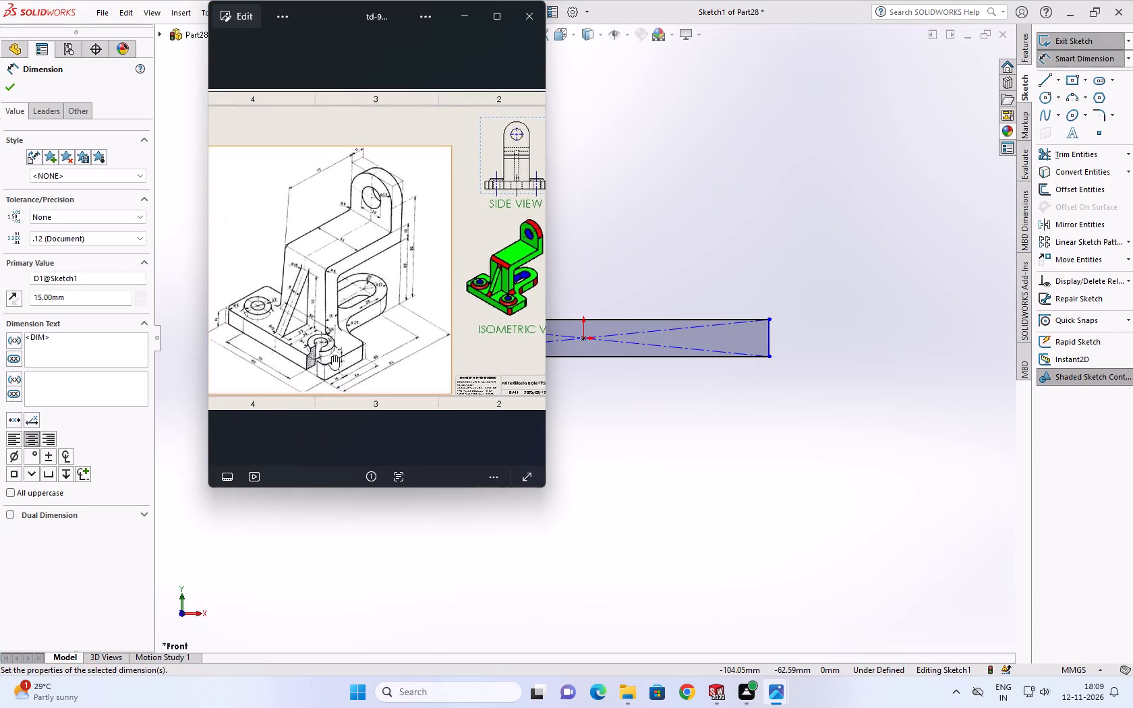
scroll(339, 366, "down", 2)
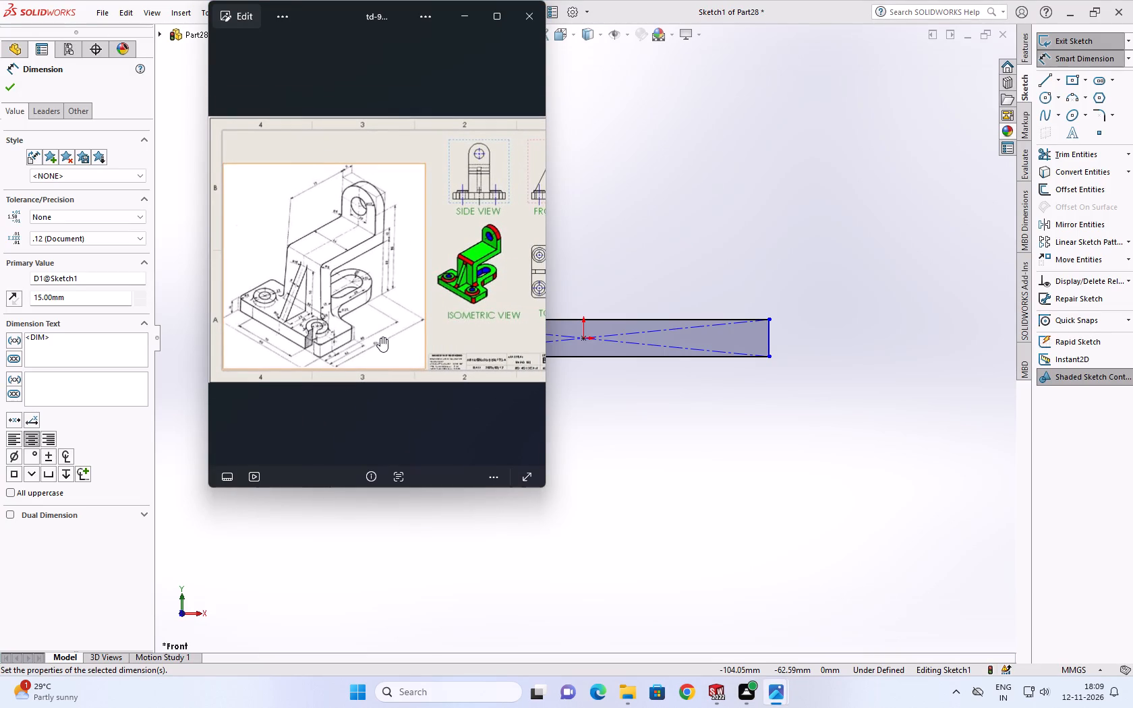
scroll(380, 343, "down", 1)
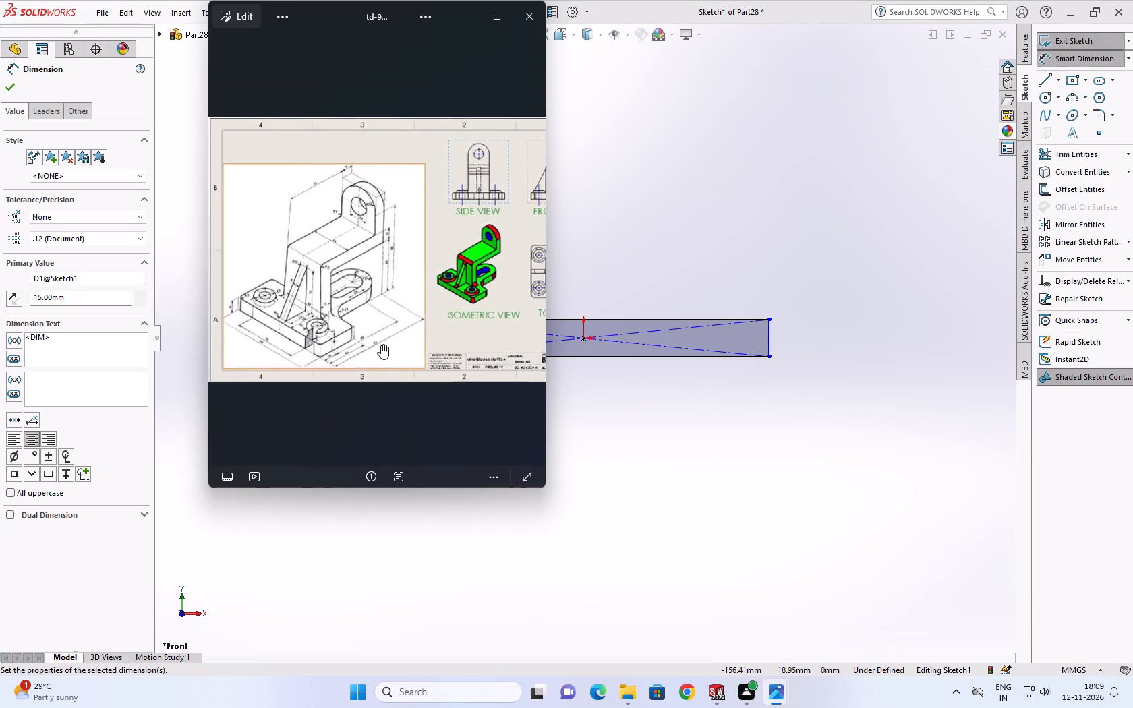
scroll(373, 337, "up", 6)
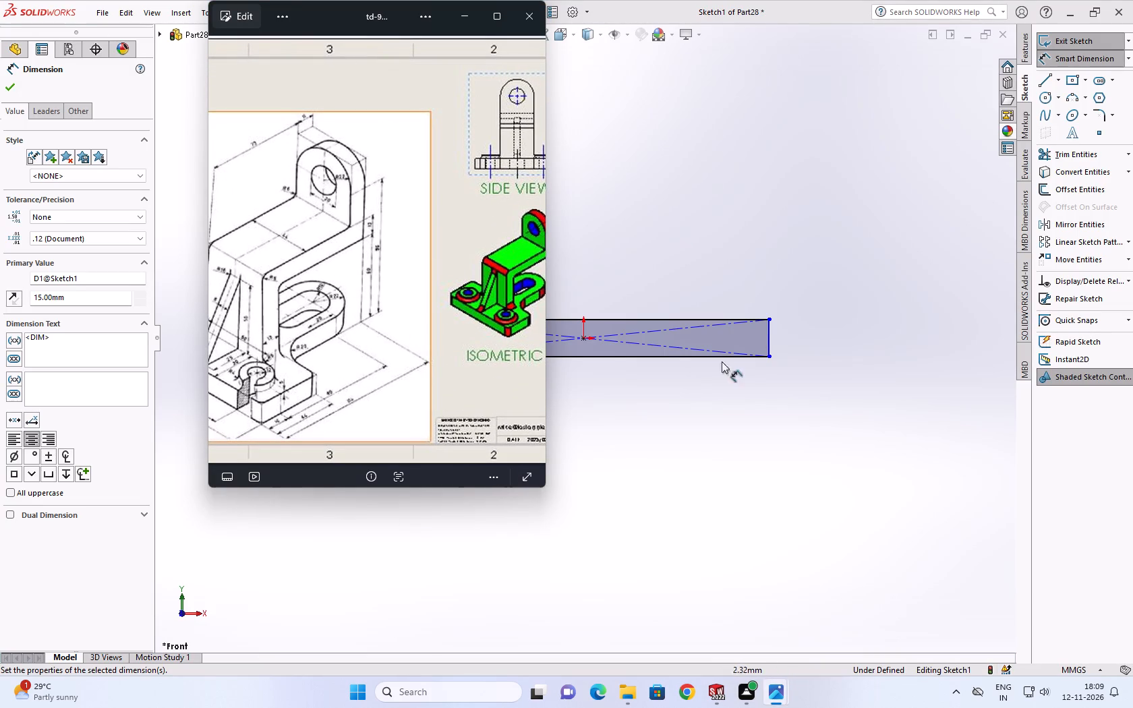
left_click(1048, 57)
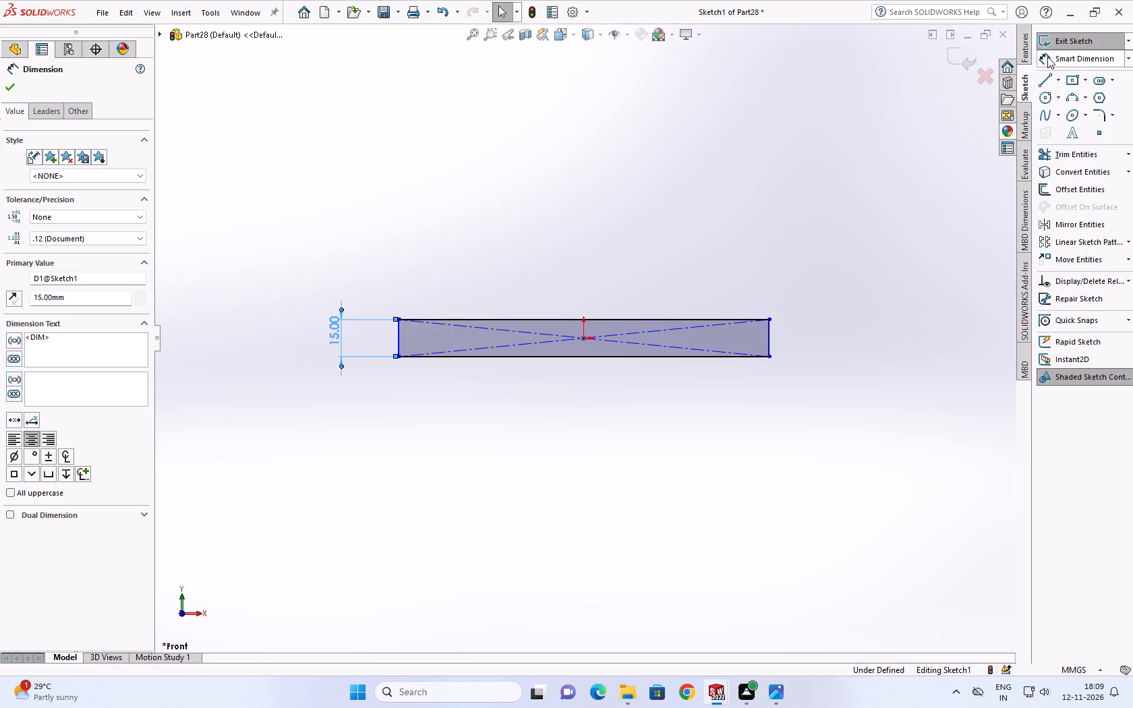
left_click(1047, 57)
left_click(546, 317)
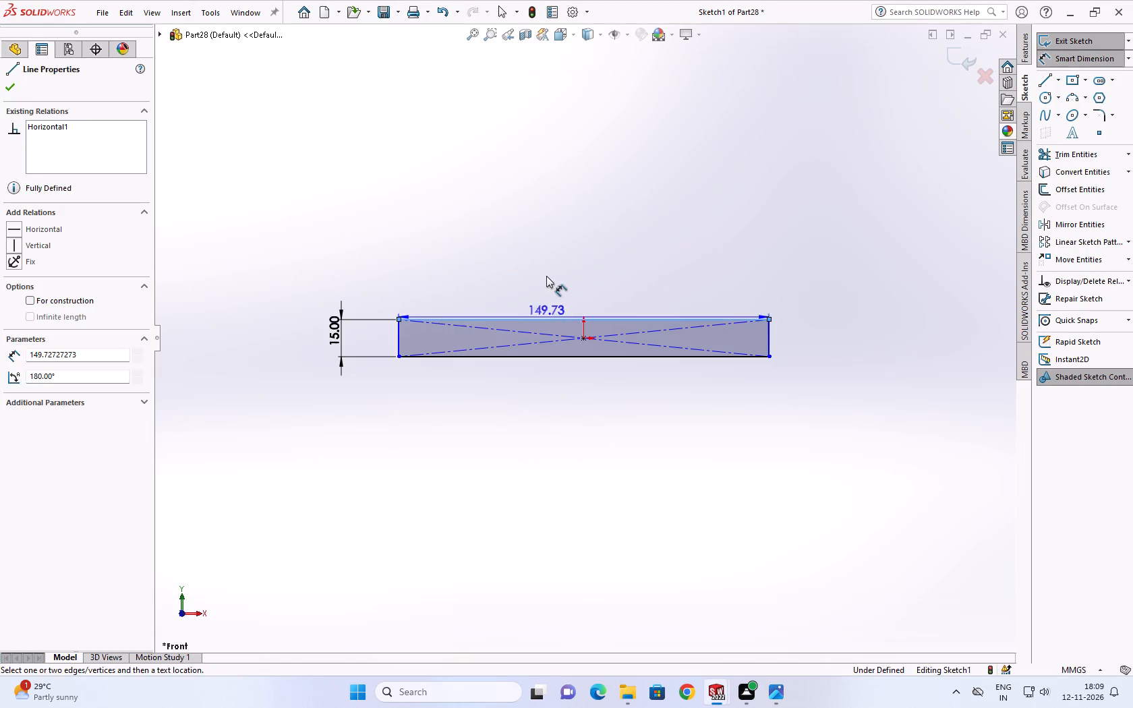
left_click(546, 276)
type("84")
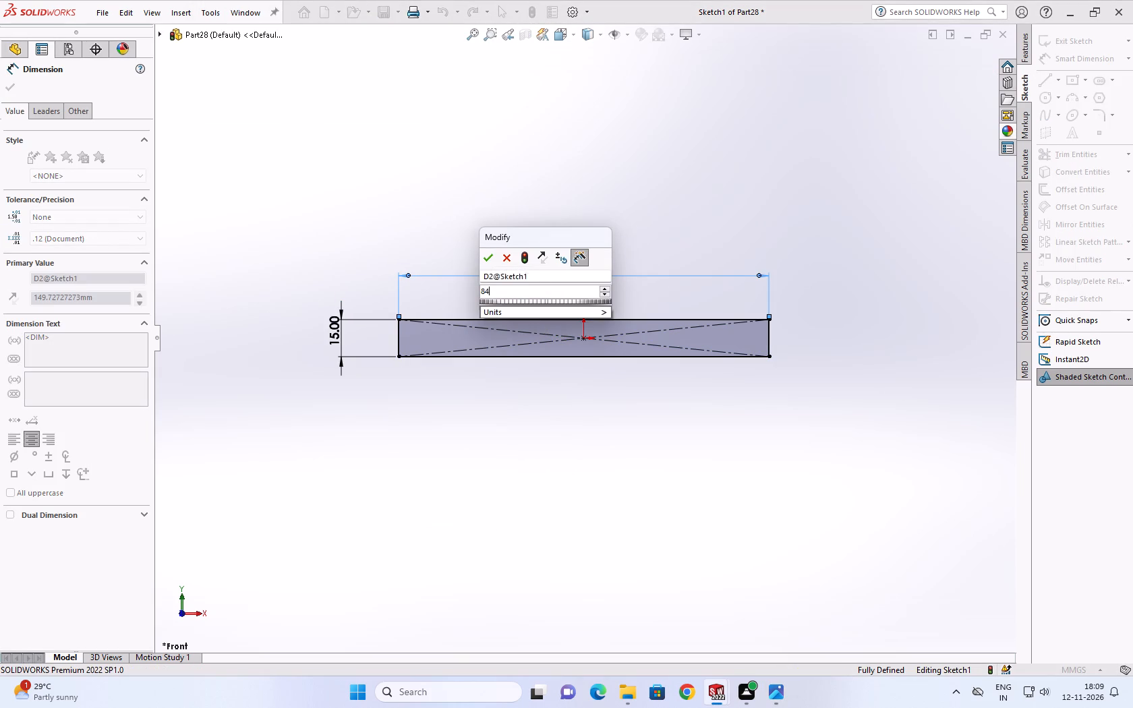
key("Return")
scroll(556, 347, "down", 2)
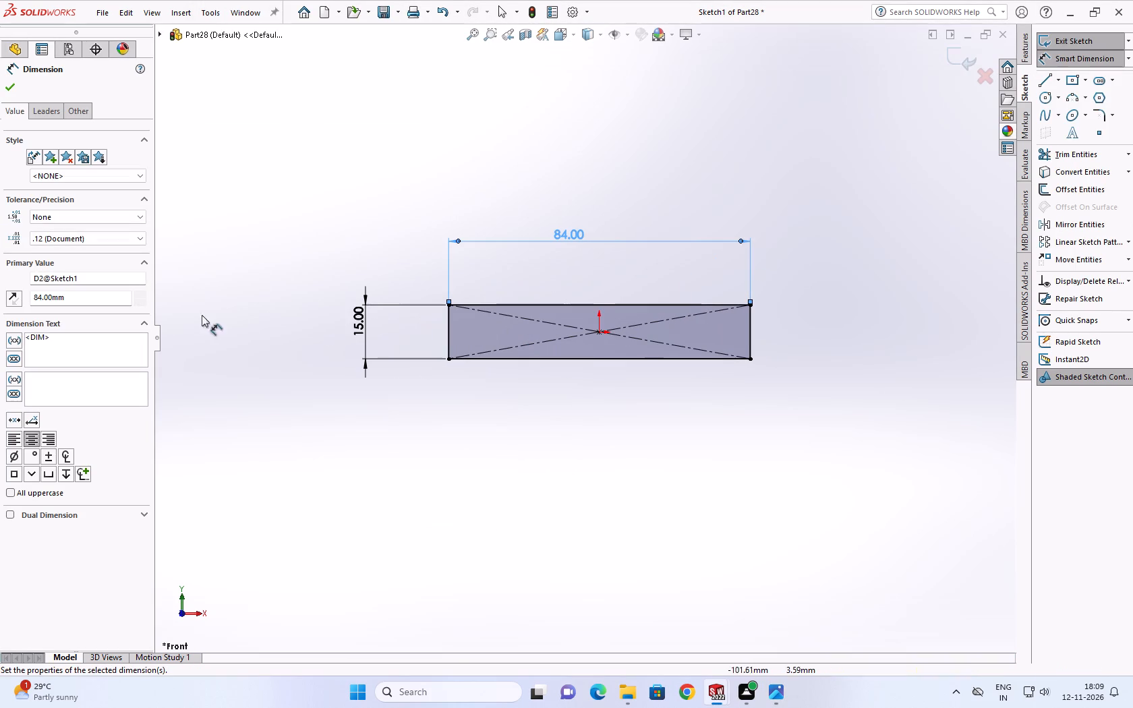
Sketch a stepped line profile from the base rectangle's upper-left corner: about 46 mm up, about 91 mm across, up, and back parallel to its top edge.
left_click(1047, 80)
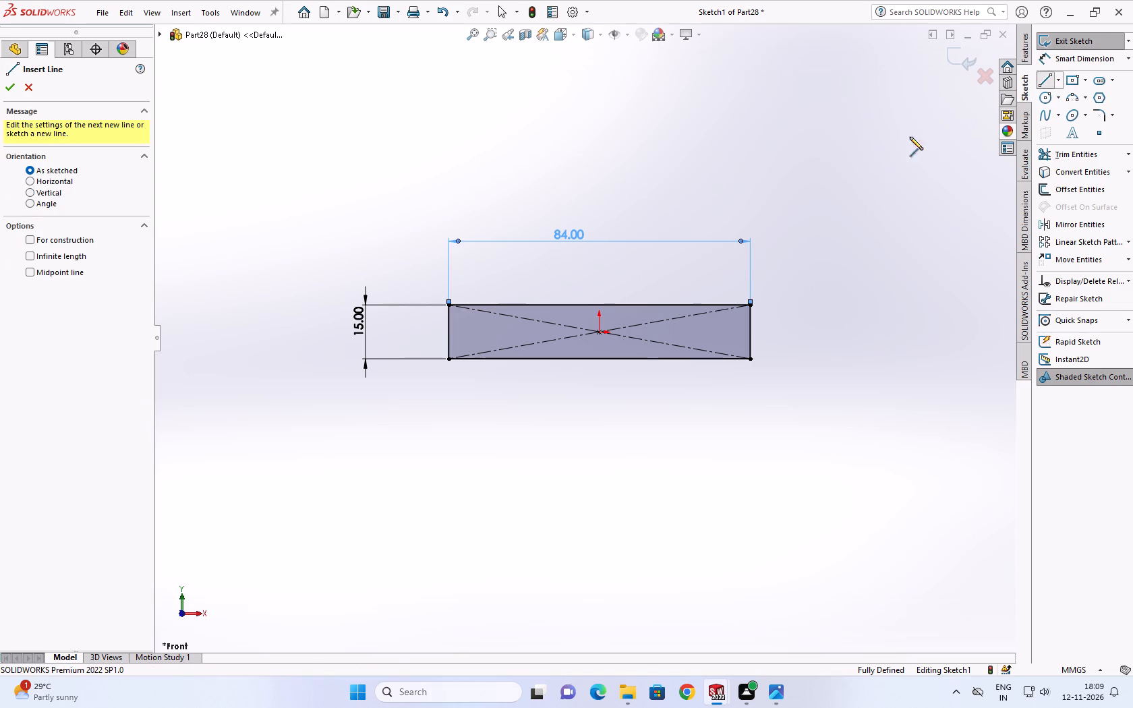
left_click(446, 305)
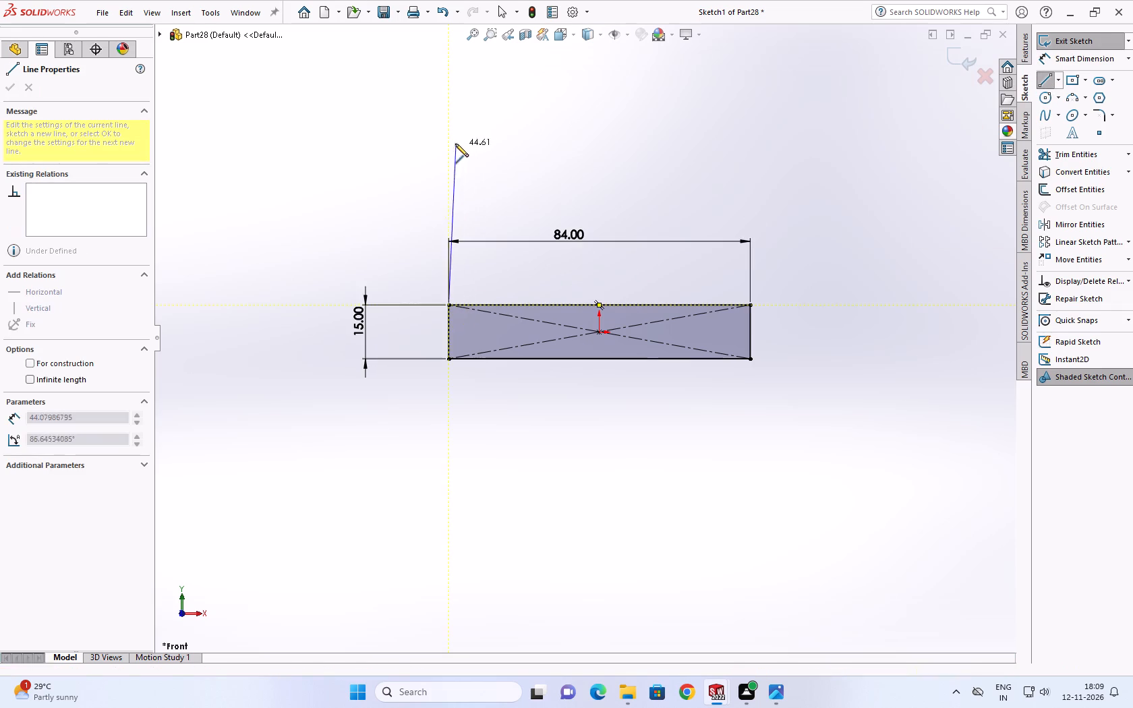
left_click(447, 140)
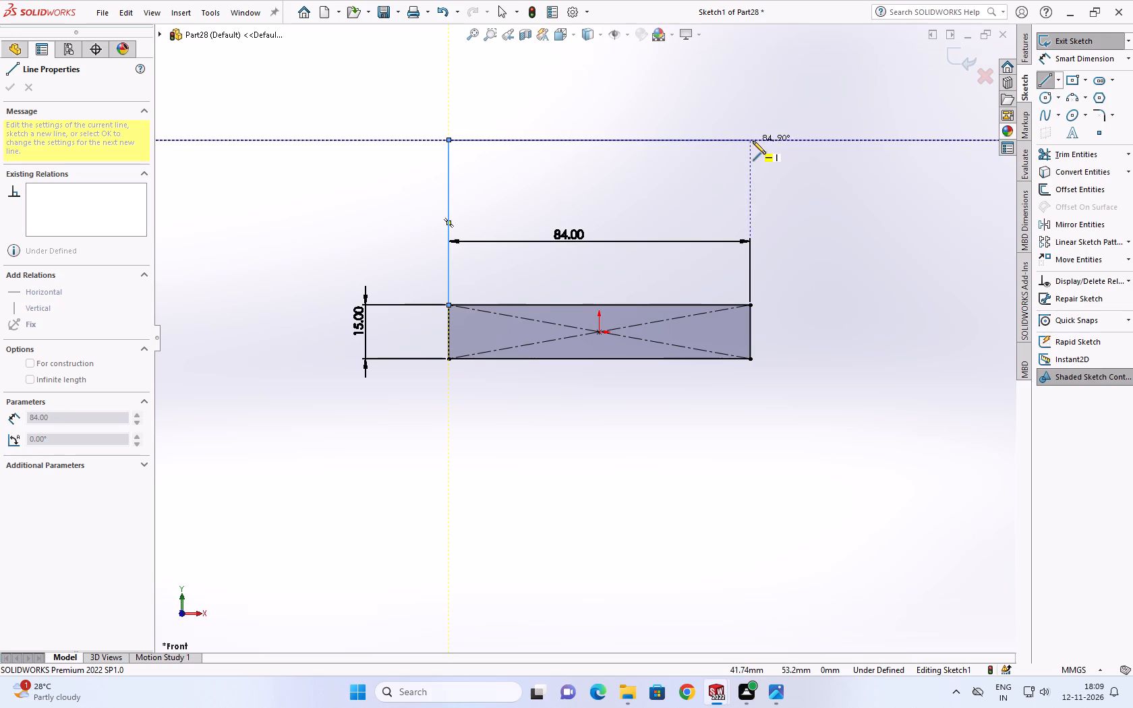
left_click(776, 141)
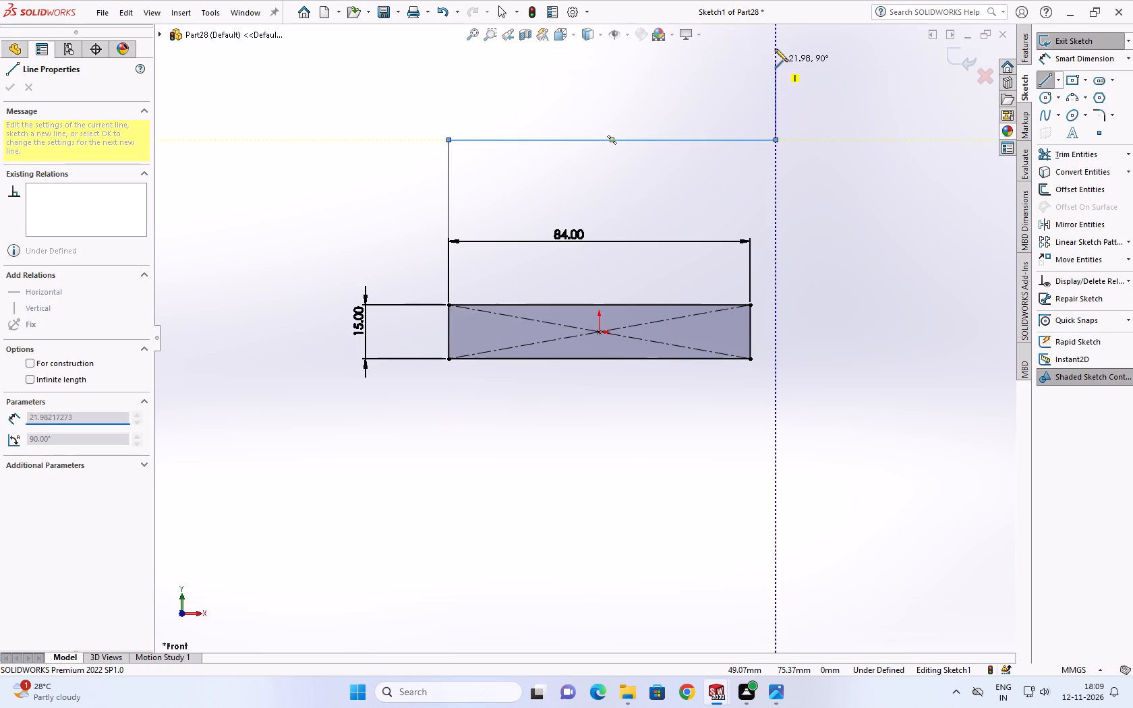
scroll(774, 46, "up", 1)
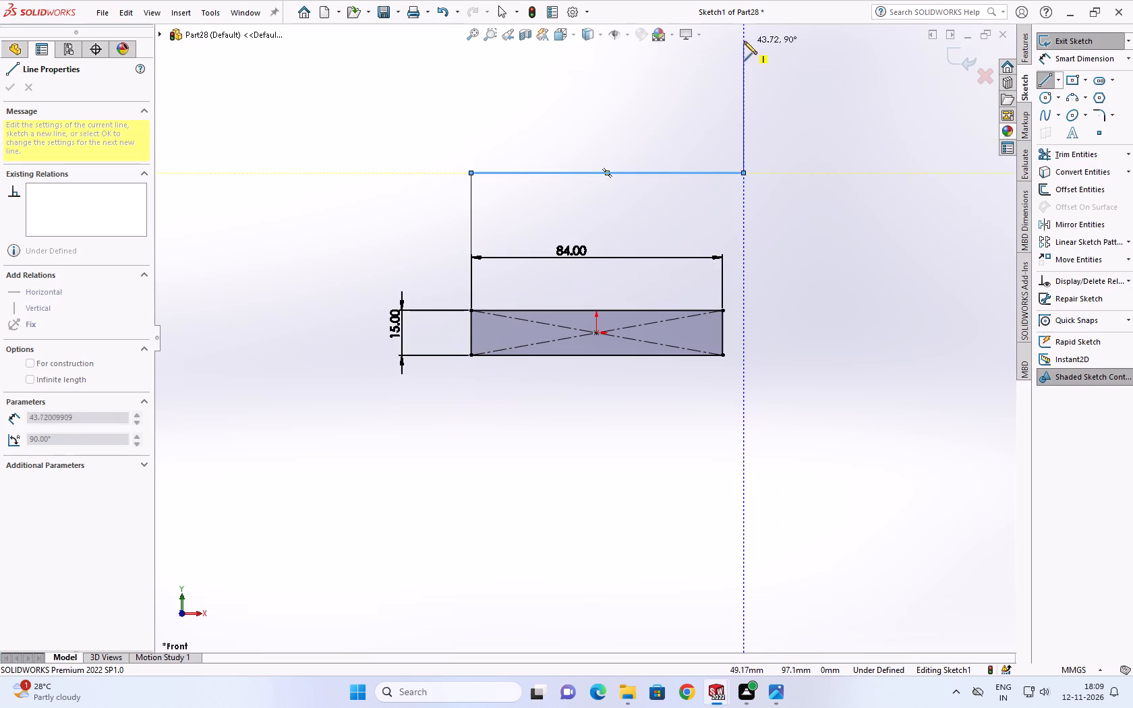
left_click(745, 34)
left_click(774, 38)
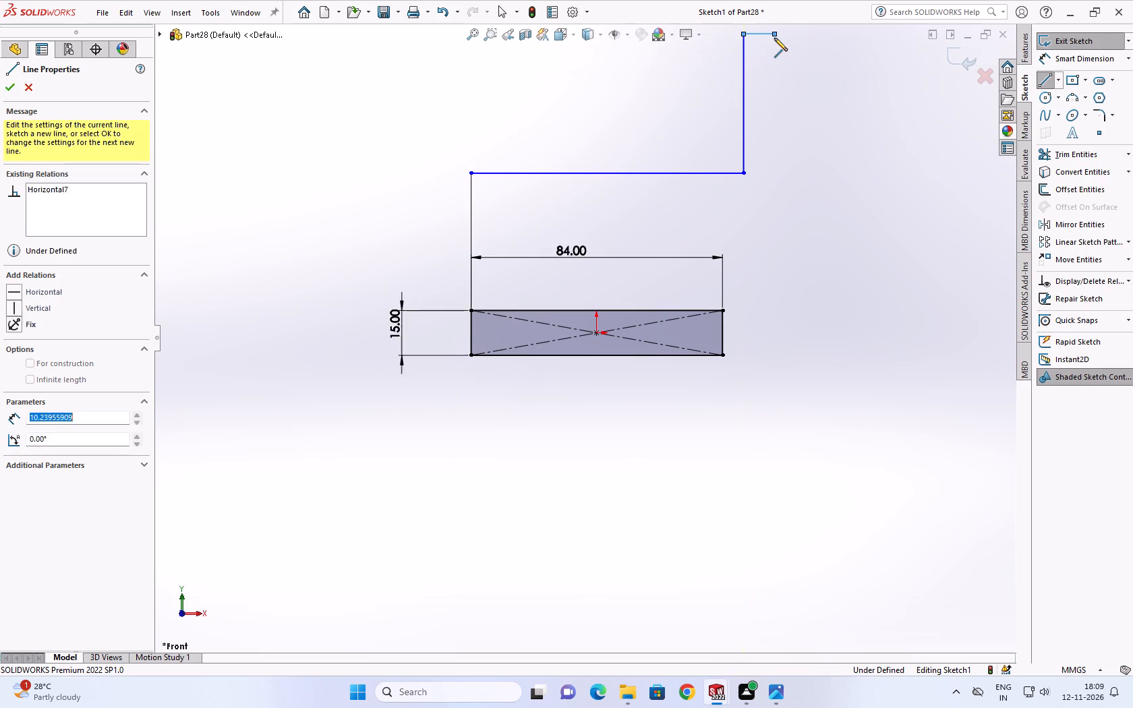
left_click(776, 190)
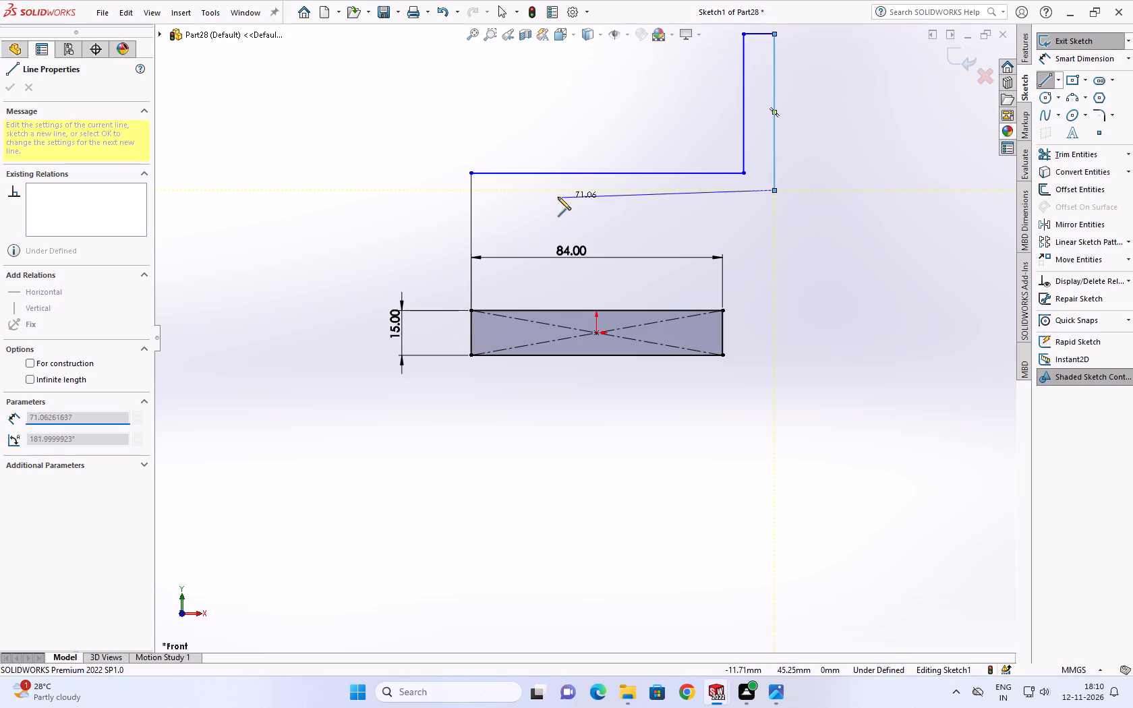
left_click(498, 190)
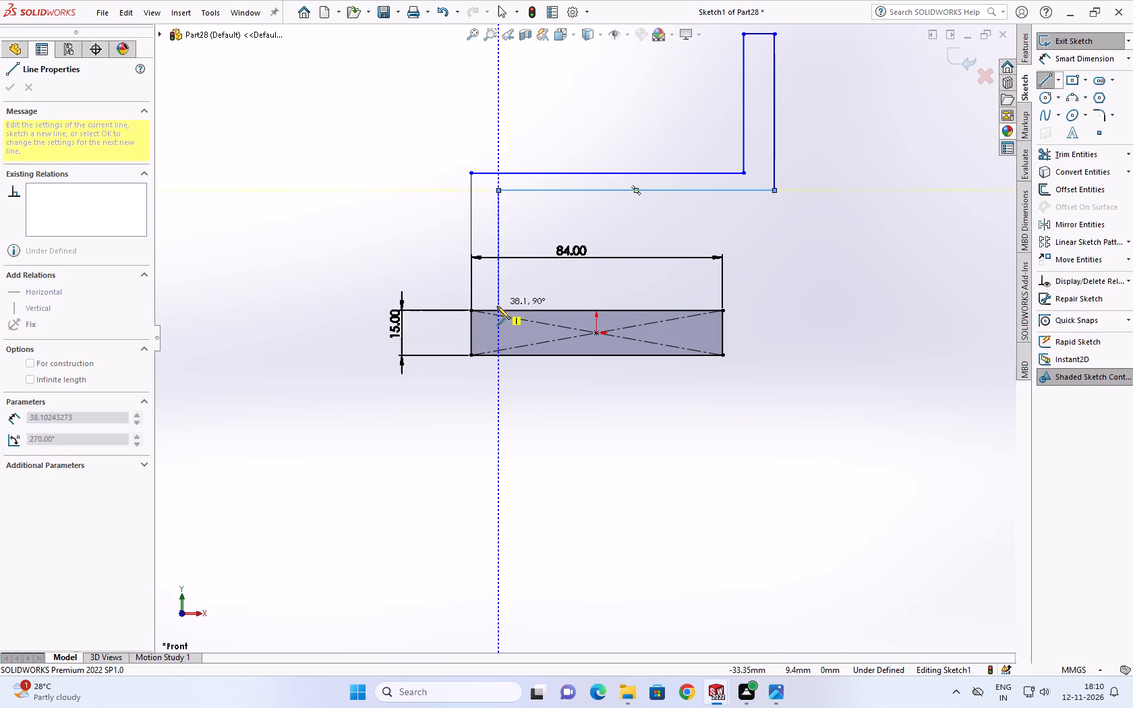
left_click(497, 309)
scroll(502, 299, "down", 2)
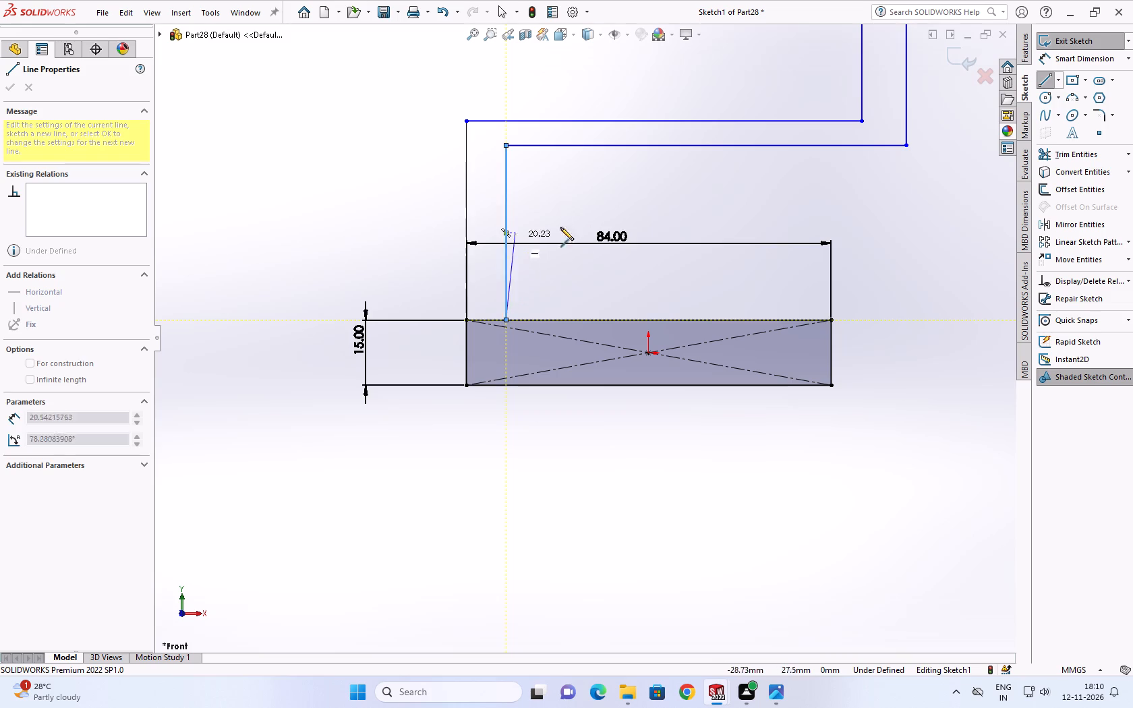
key("Escape")
Dimension the spacing between the stepped profile's two lower vertical lines as 15 mm.
left_click(1057, 61)
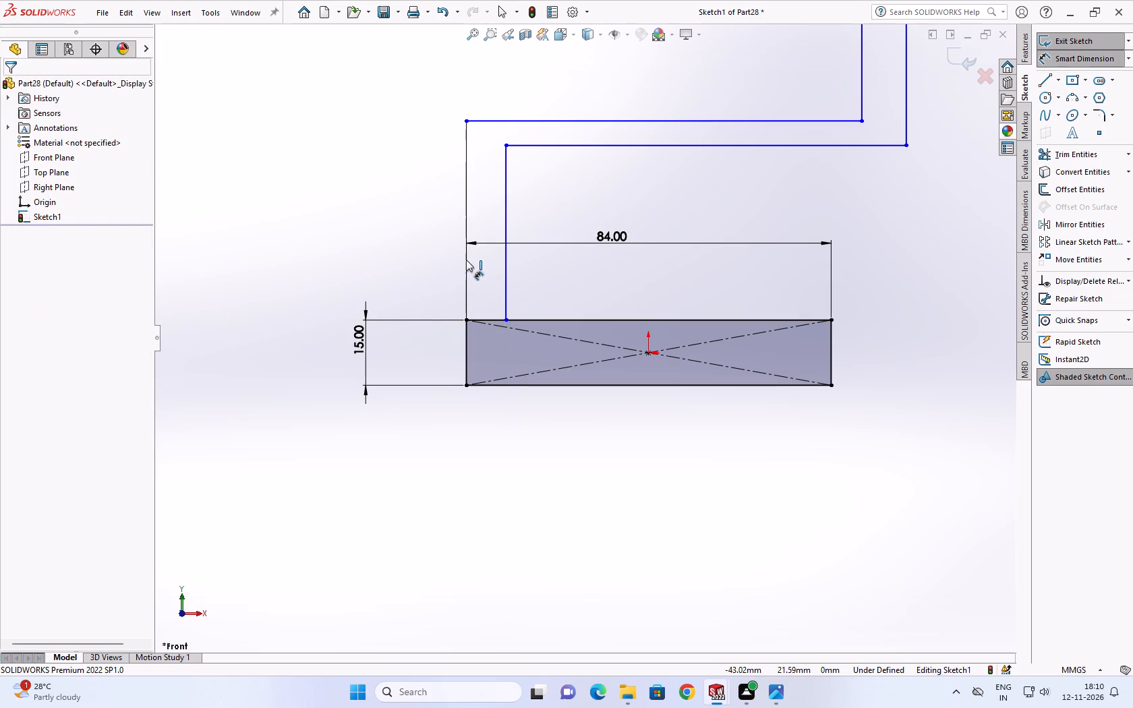
left_click(467, 260)
left_click(504, 266)
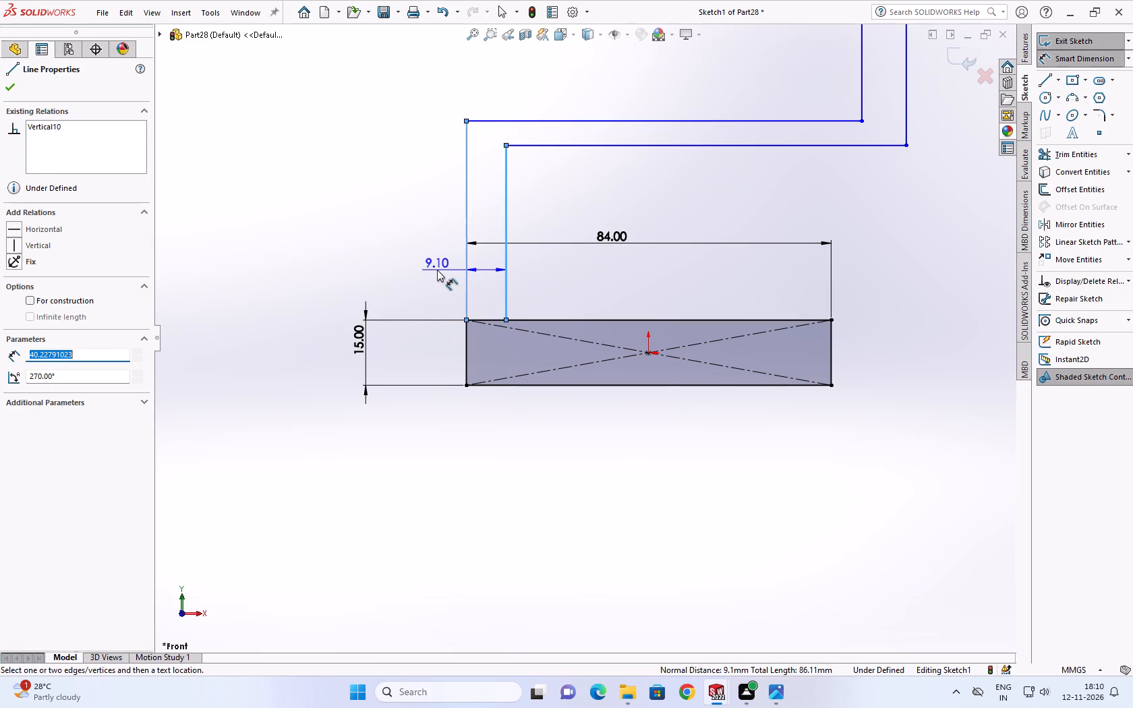
left_click(437, 270)
type("15")
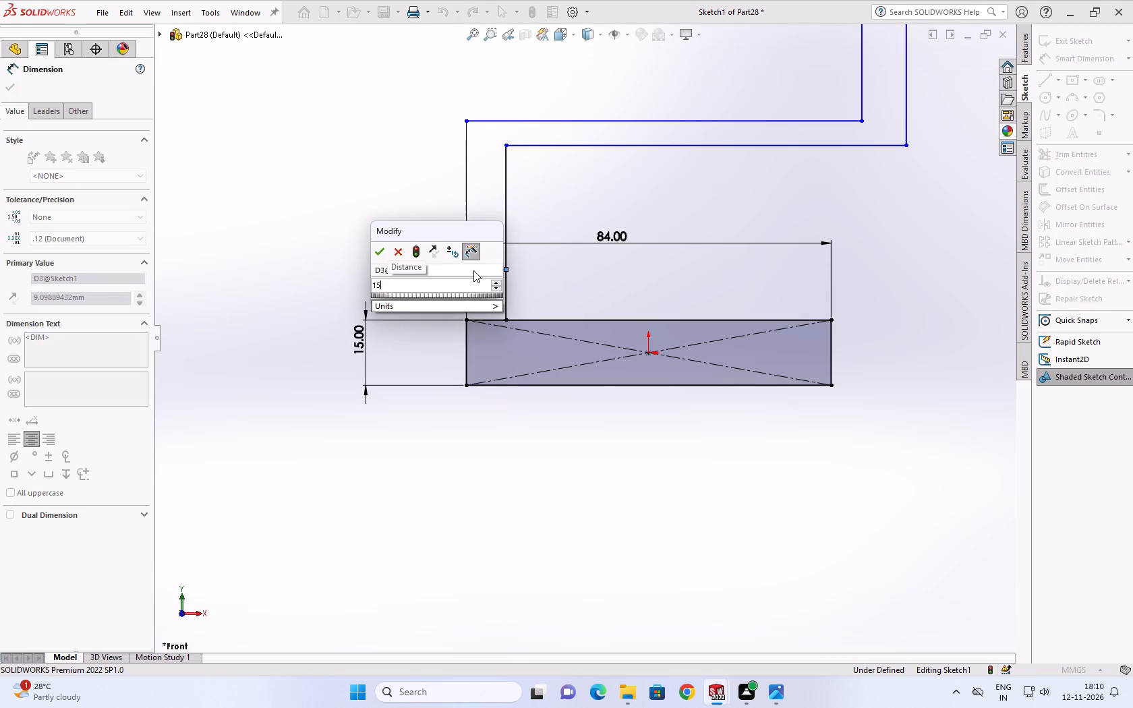
key("Return")
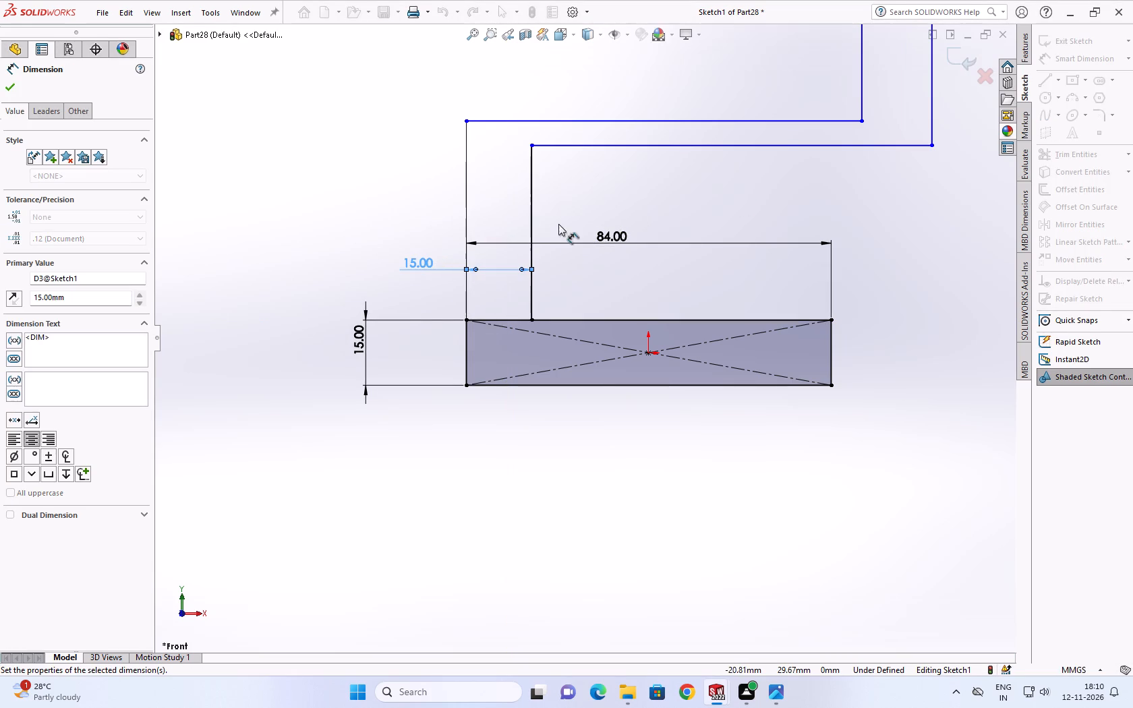
Dimension the spacing between the stepped profile's two long horizontal lines as 15 mm.
left_click(631, 121)
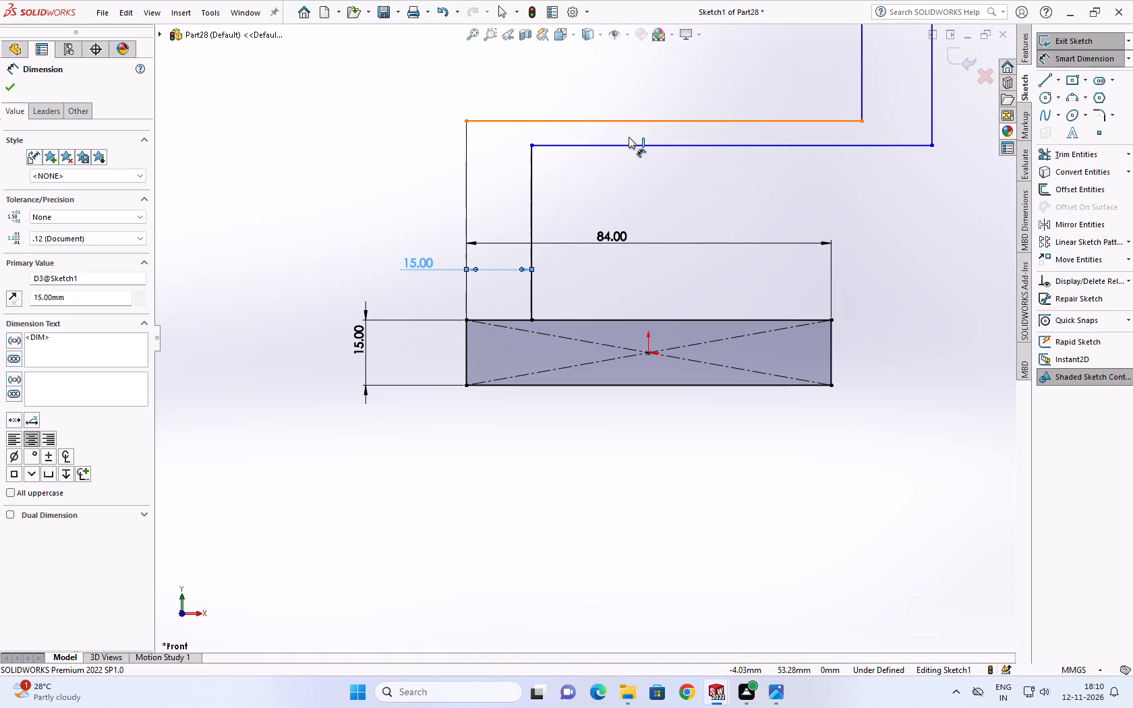
left_click(628, 145)
left_click(430, 131)
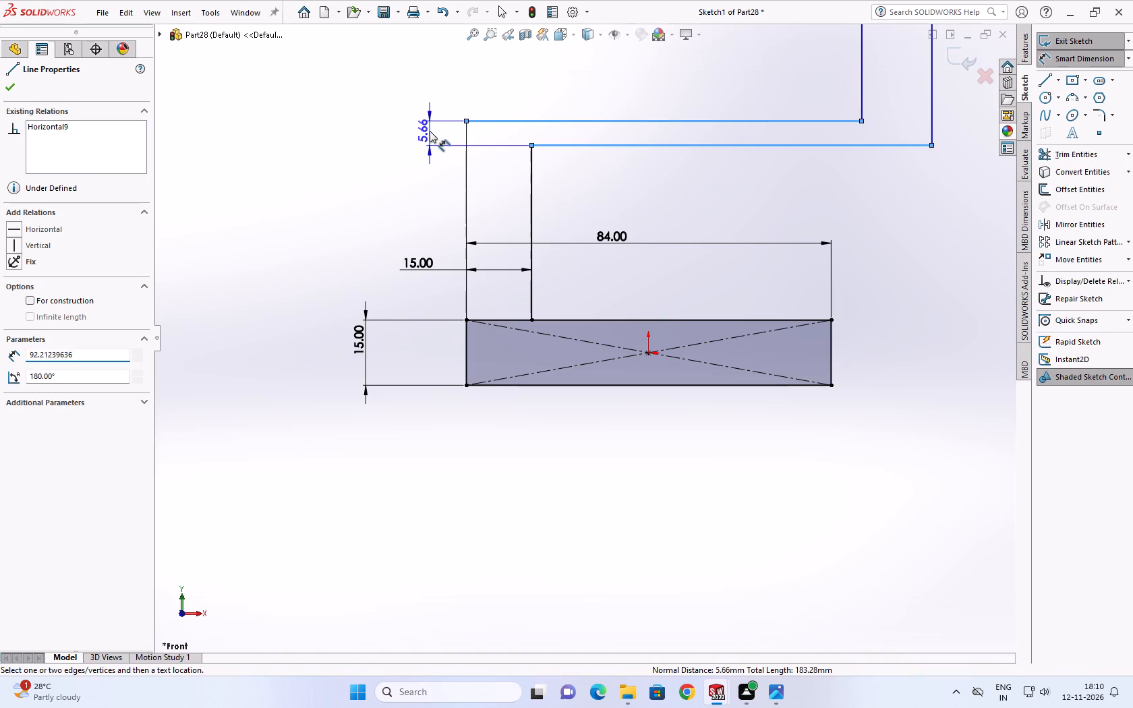
type("15")
key("Return")
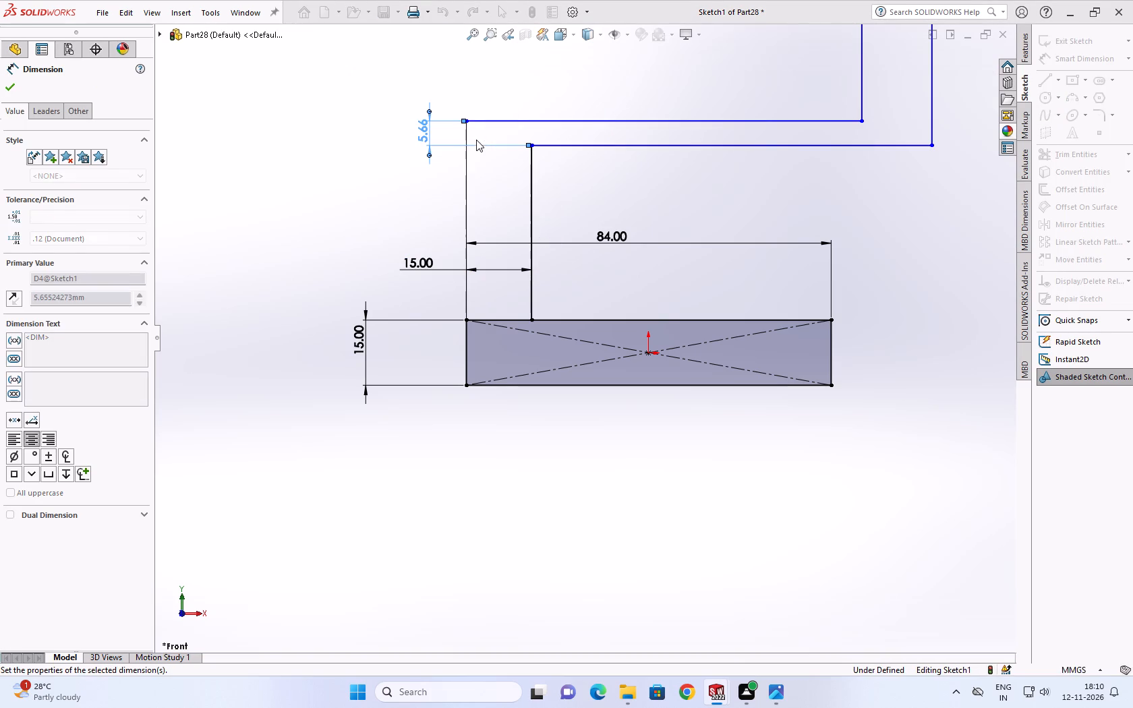
Dimension the spacing between the upper upright's two vertical lines as 15 mm.
scroll(672, 129, "up", 2)
scroll(767, 120, "down", 3)
scroll(785, 187, "up", 1)
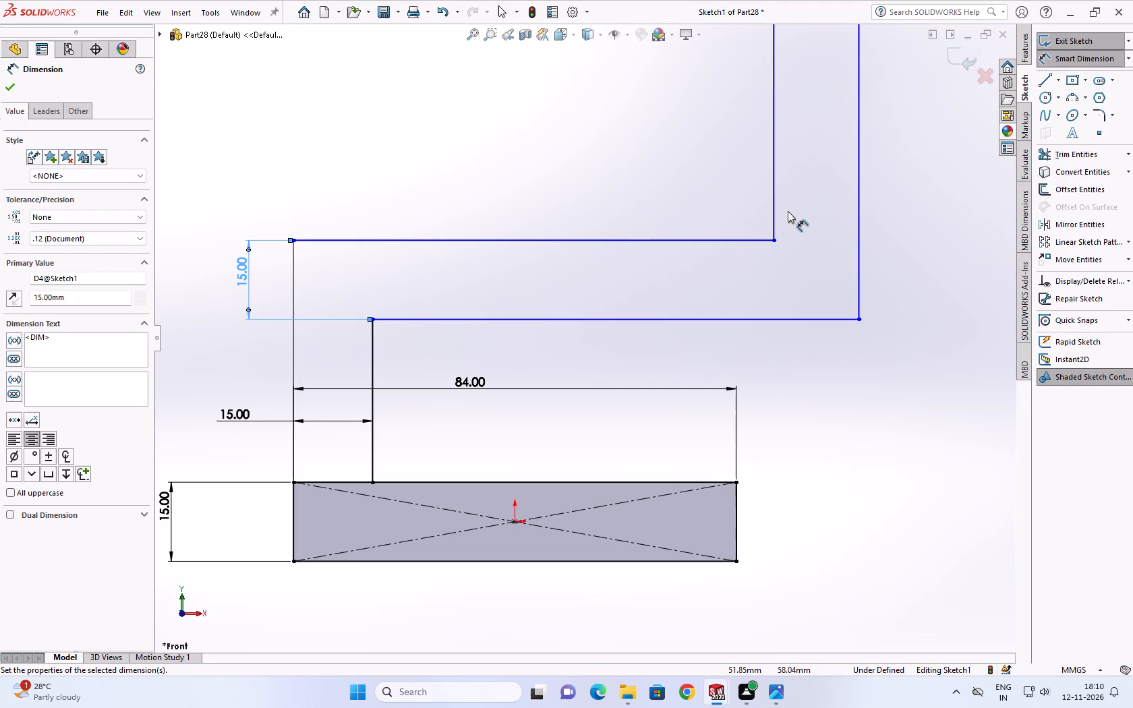
left_click(778, 206)
left_click(859, 198)
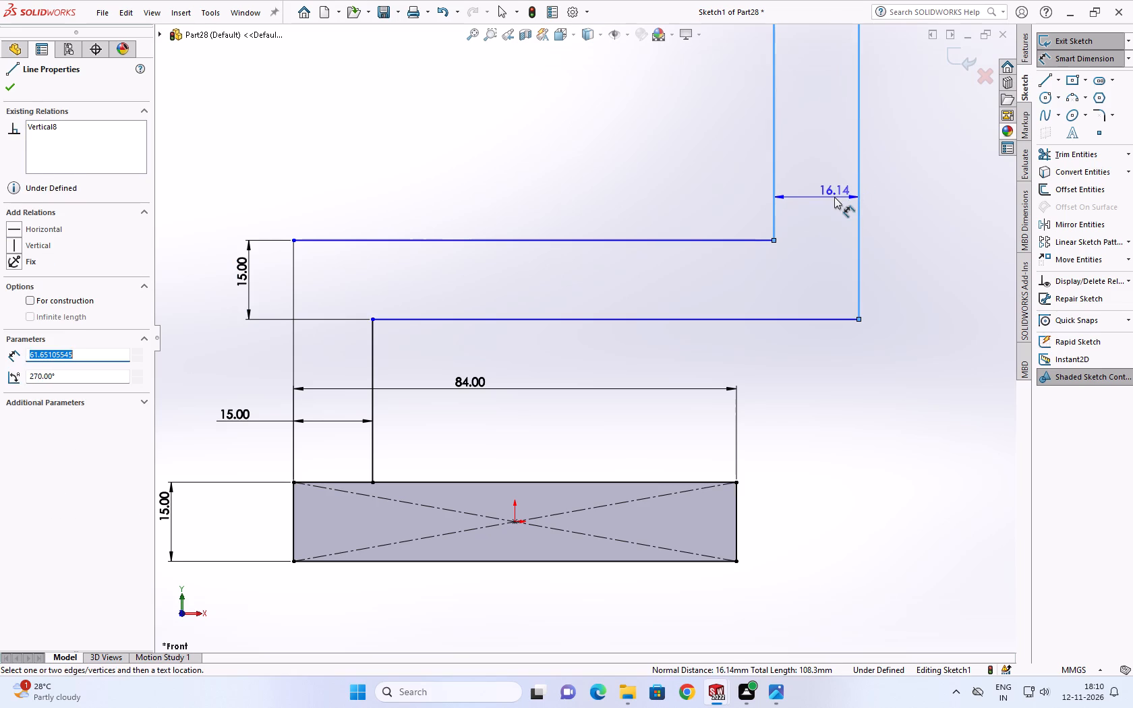
left_click(834, 197)
type("15")
key("Return")
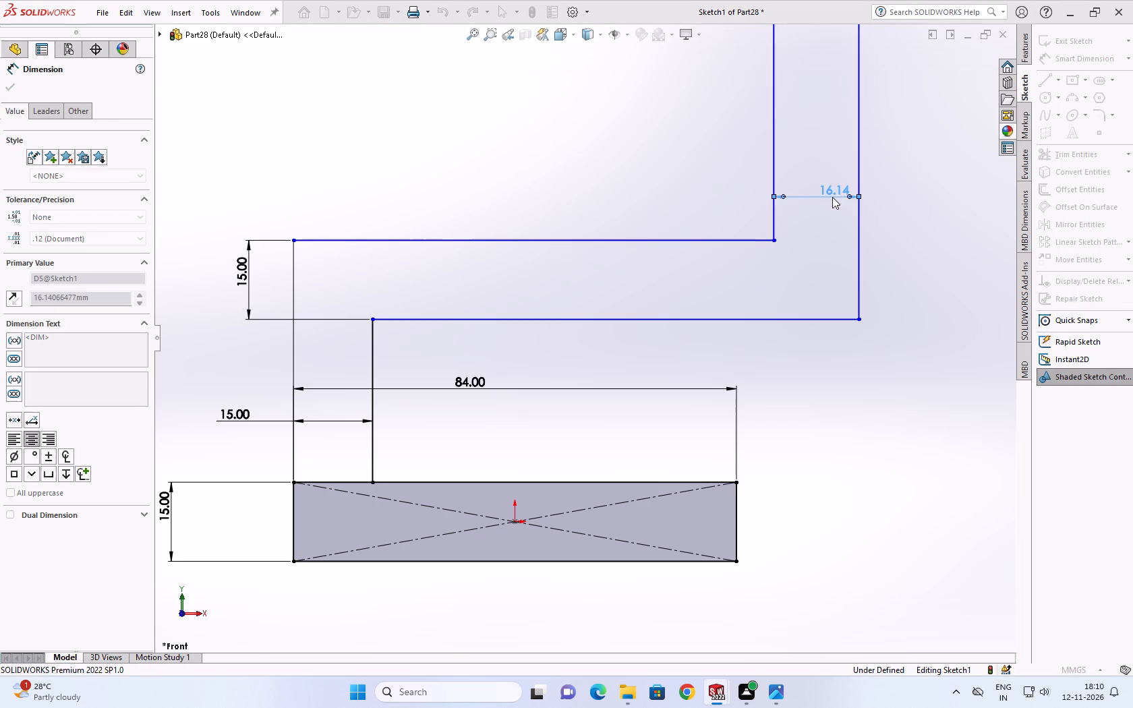
Switch to the reference drawing in Photos and examine the bracket's projected views and the arm and upright dimensions in the isometric view.
scroll(829, 198, "up", 6)
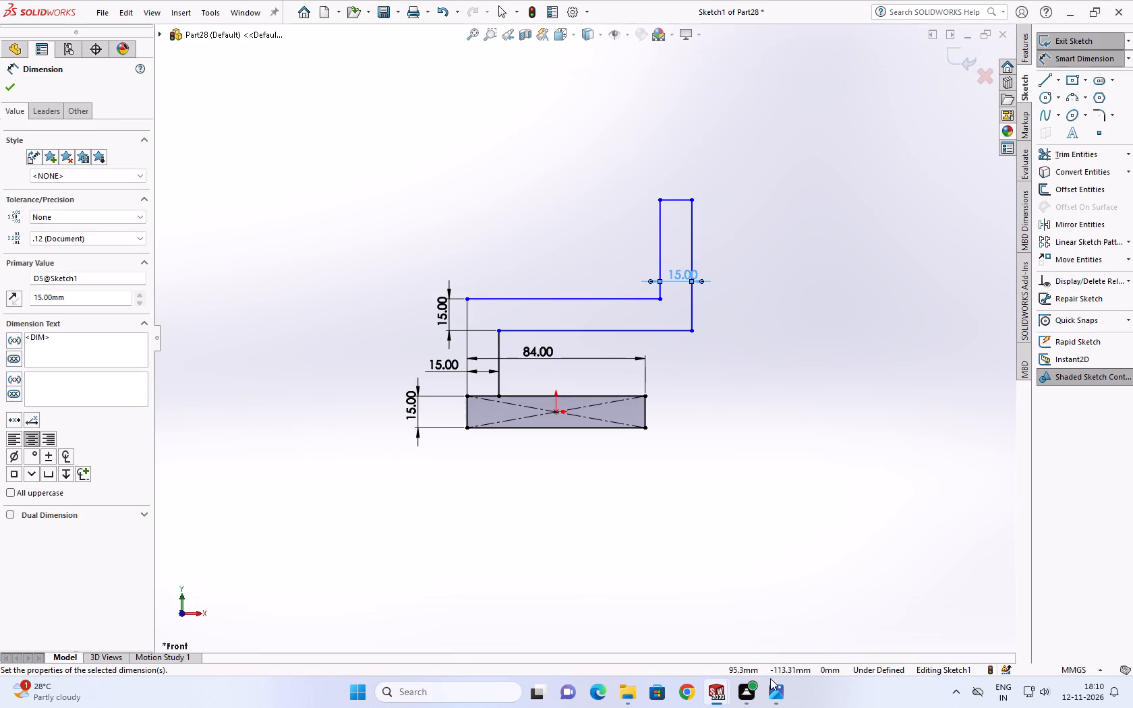
left_click(775, 692)
left_click(807, 623)
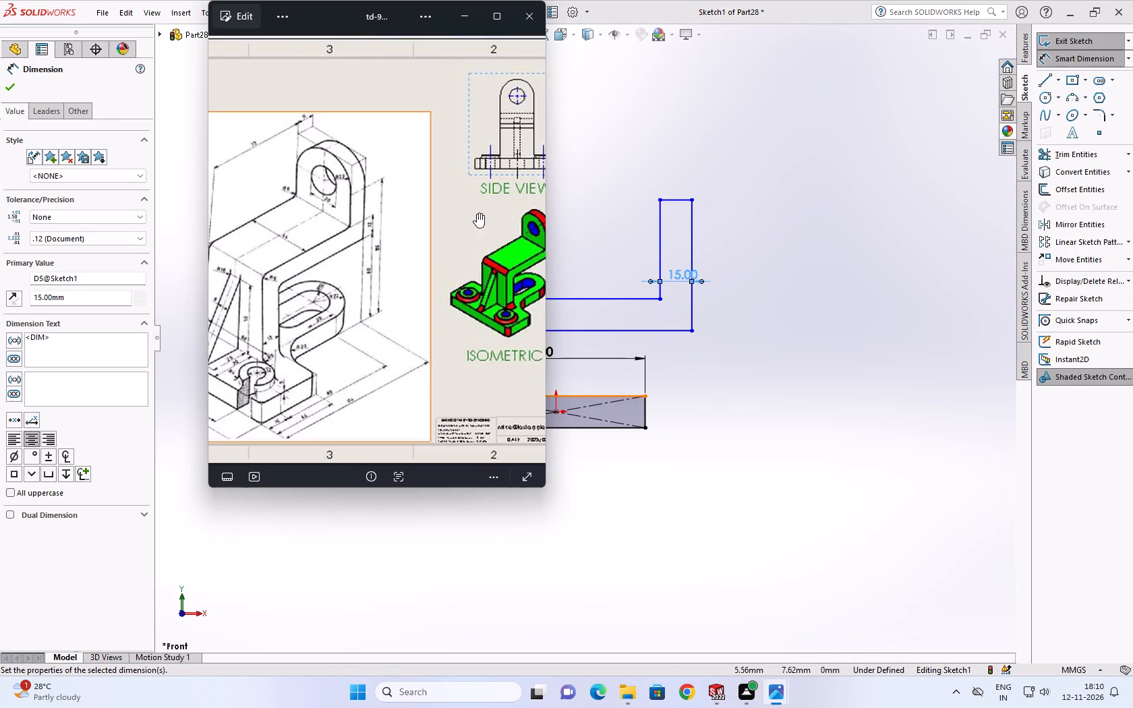
left_click_drag(488, 212, 255, 190)
scroll(492, 231, "up", 1)
scroll(452, 276, "up", 2)
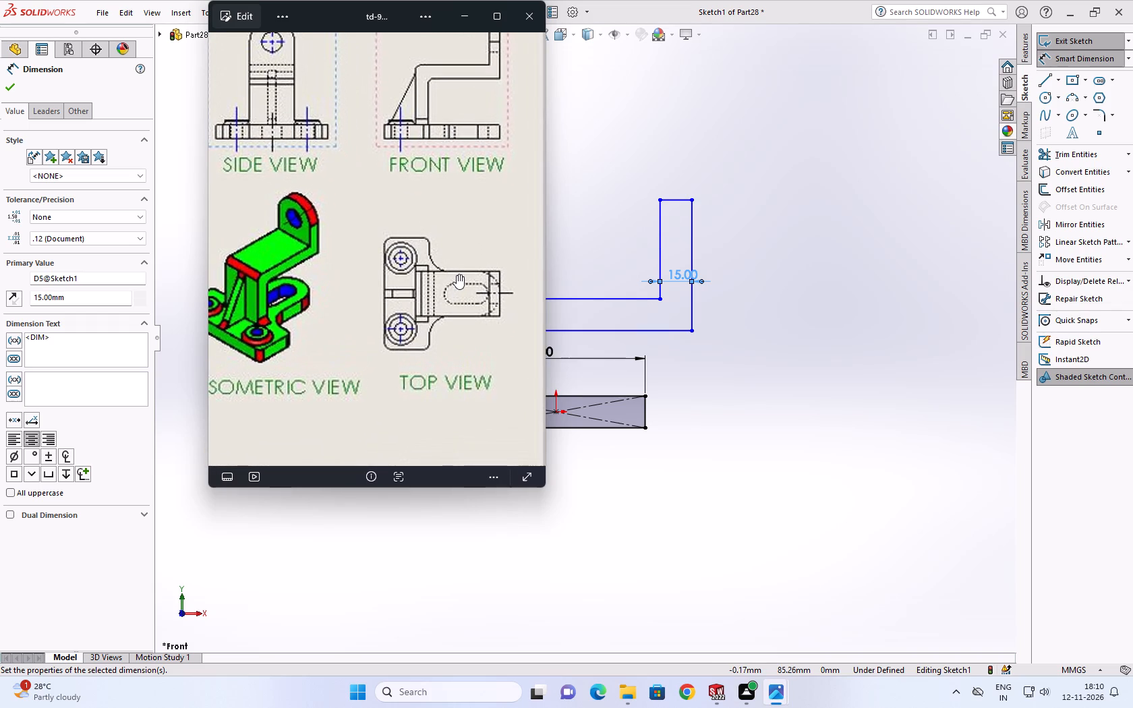
scroll(450, 260, "down", 1)
scroll(390, 254, "down", 2)
middle_click_drag(390, 254, 605, 285)
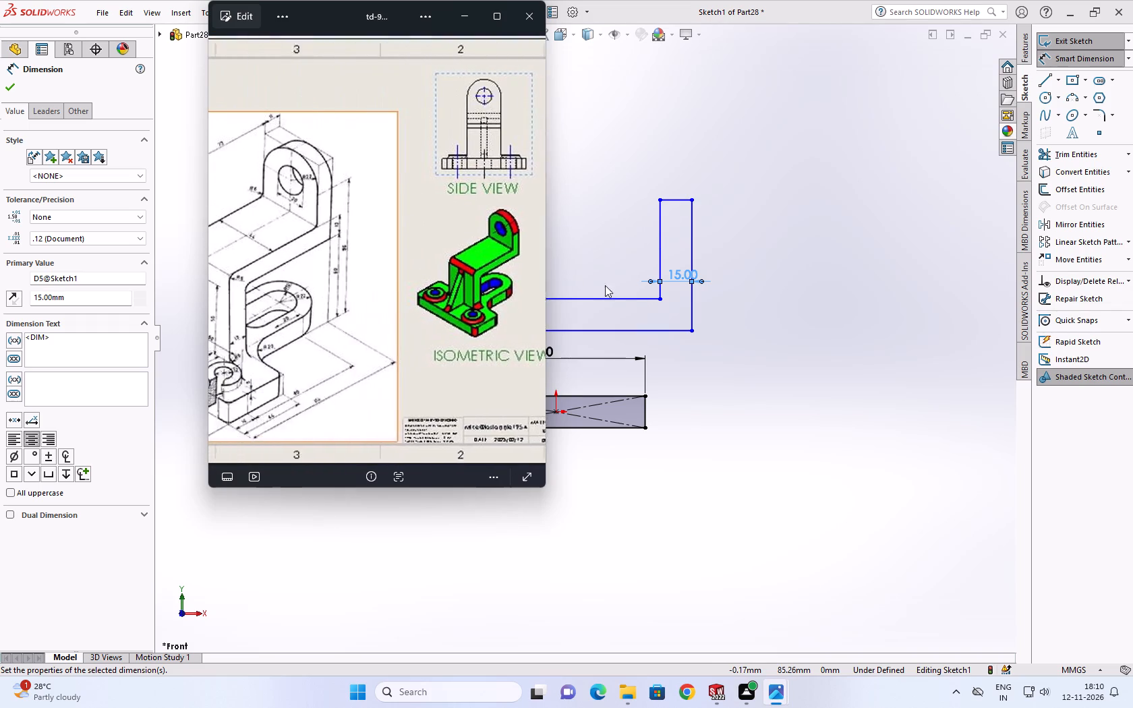
middle_click_drag(605, 285, 657, 285)
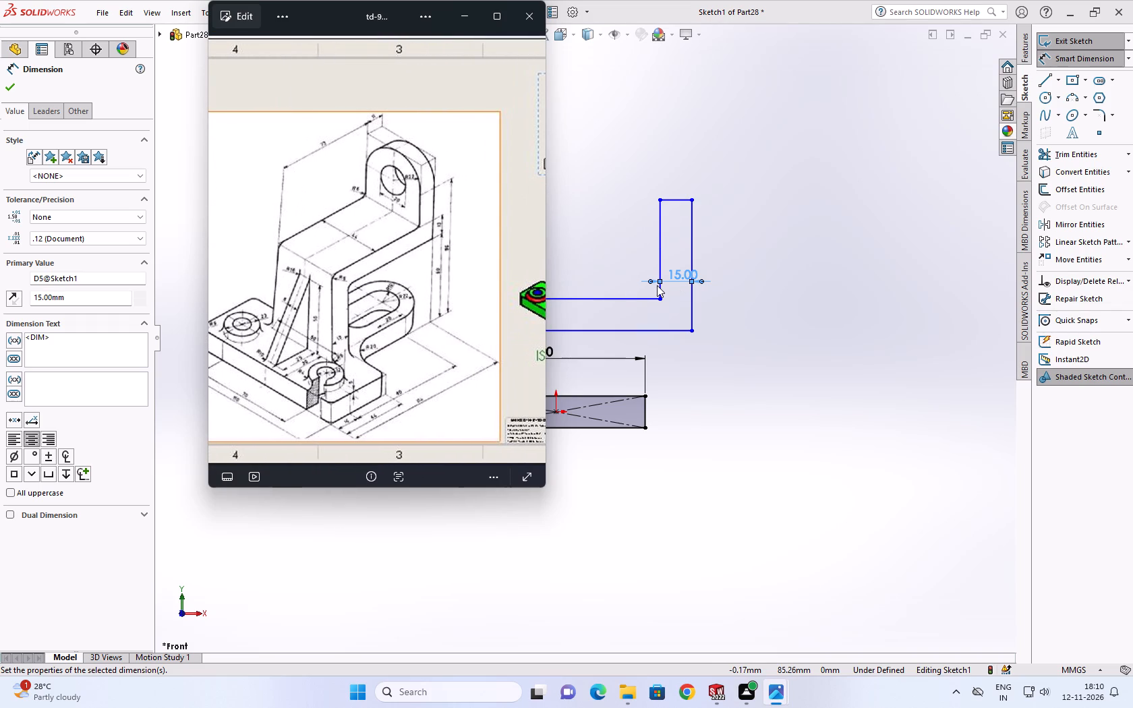
middle_click_drag(657, 285, 564, 291)
scroll(707, 317, "up", 3)
scroll(652, 316, "up", 3)
scroll(661, 316, "down", 2)
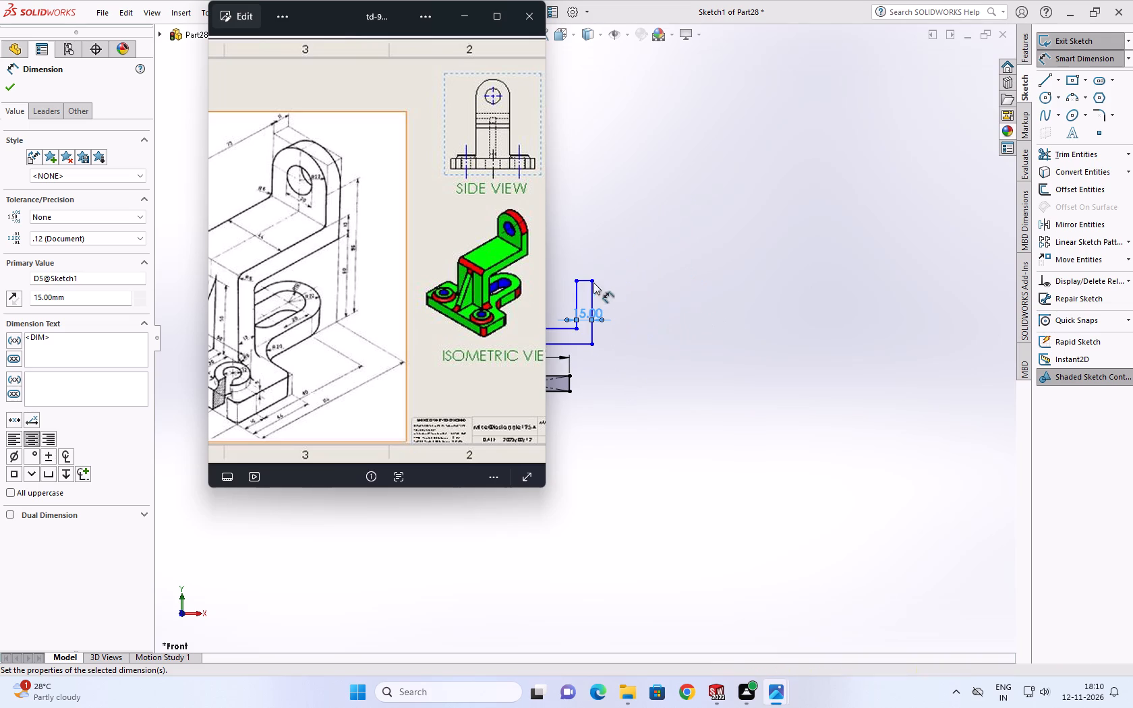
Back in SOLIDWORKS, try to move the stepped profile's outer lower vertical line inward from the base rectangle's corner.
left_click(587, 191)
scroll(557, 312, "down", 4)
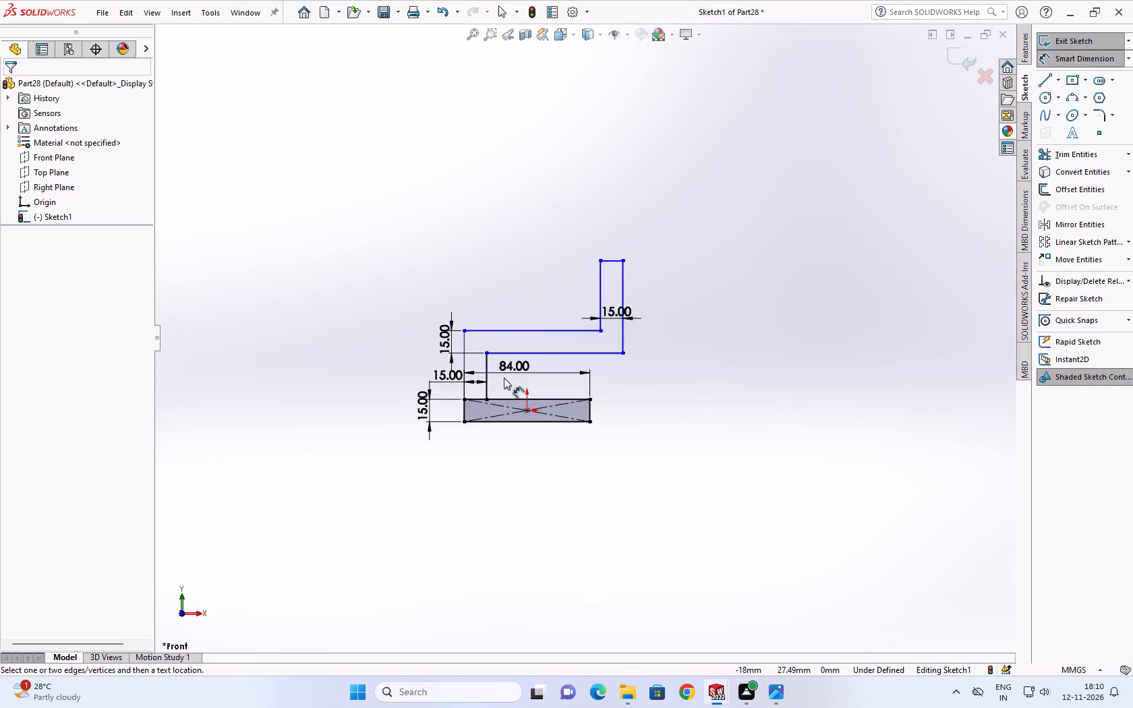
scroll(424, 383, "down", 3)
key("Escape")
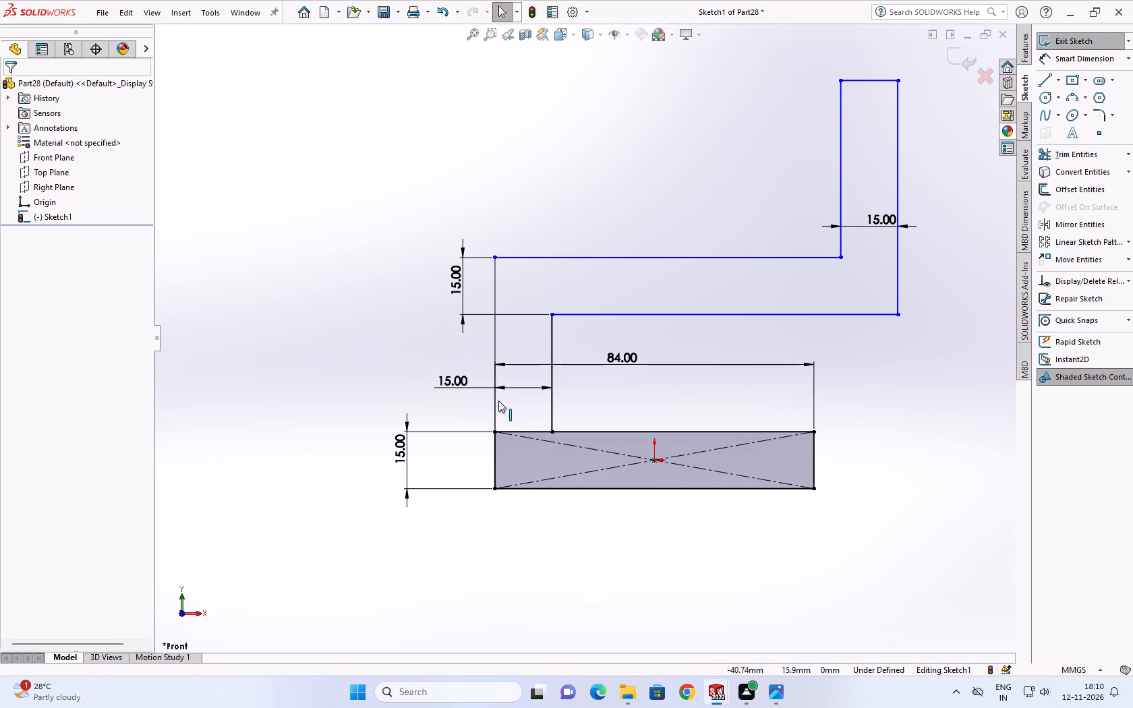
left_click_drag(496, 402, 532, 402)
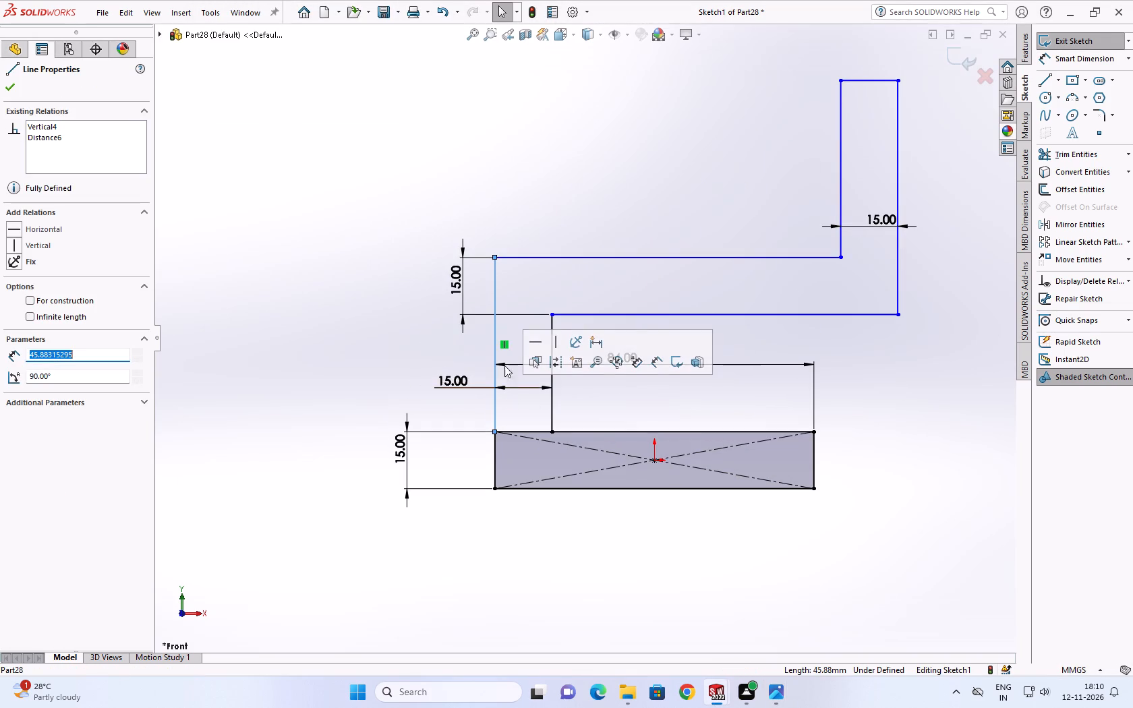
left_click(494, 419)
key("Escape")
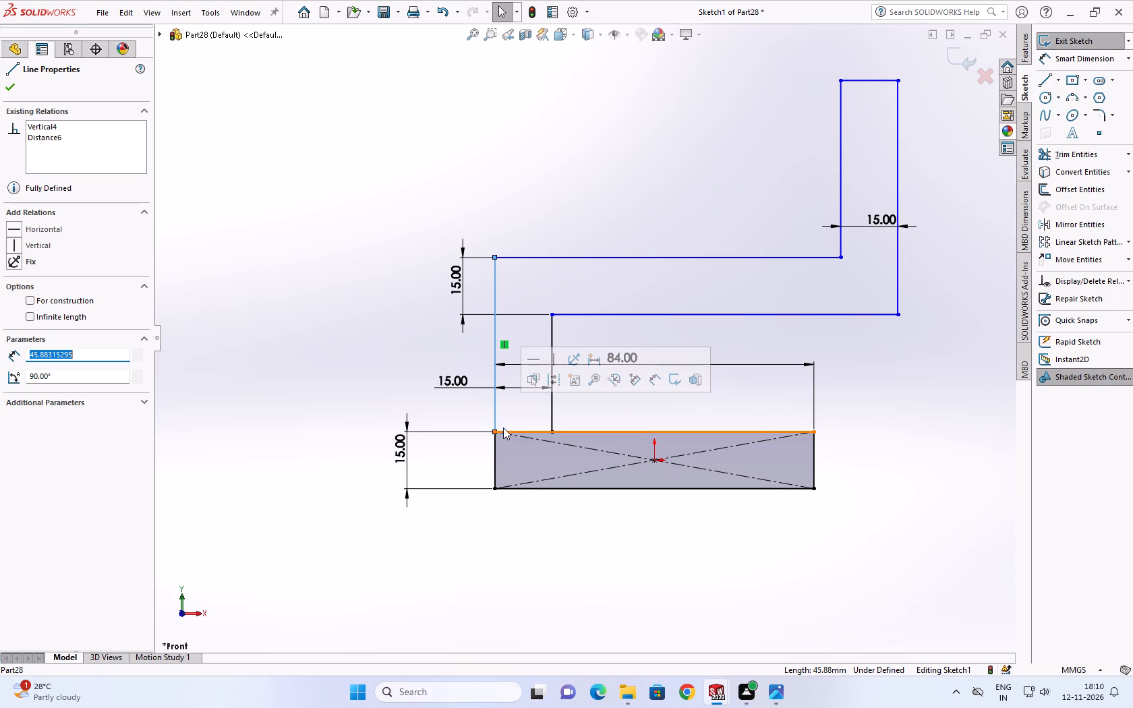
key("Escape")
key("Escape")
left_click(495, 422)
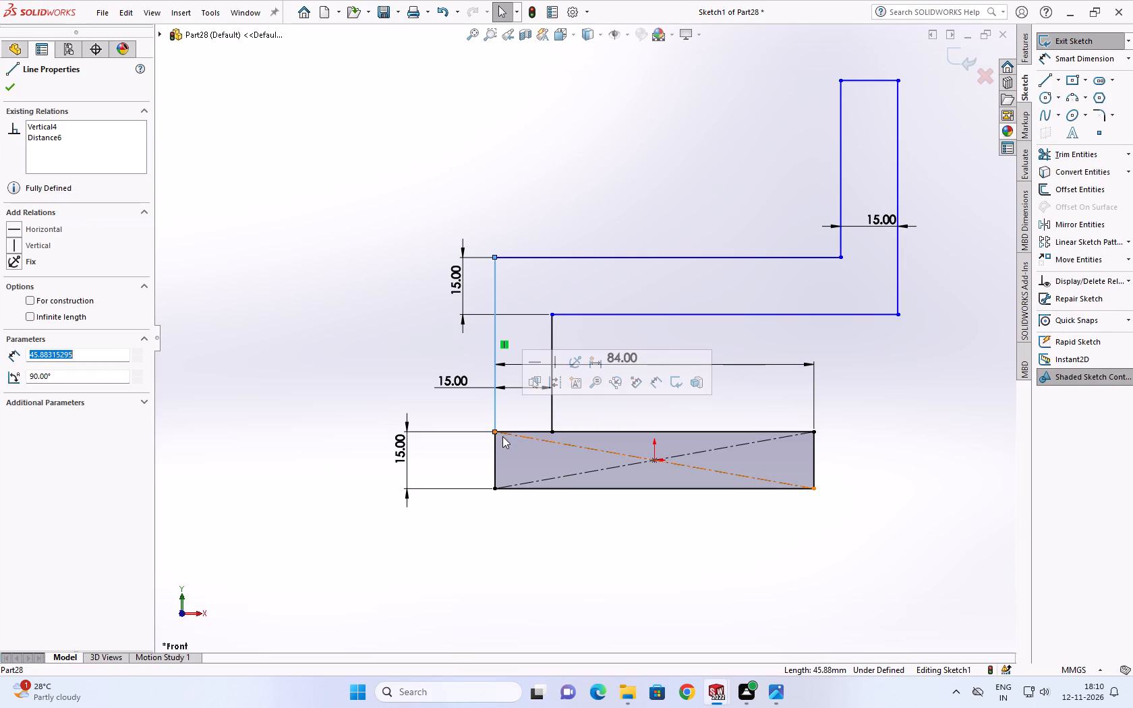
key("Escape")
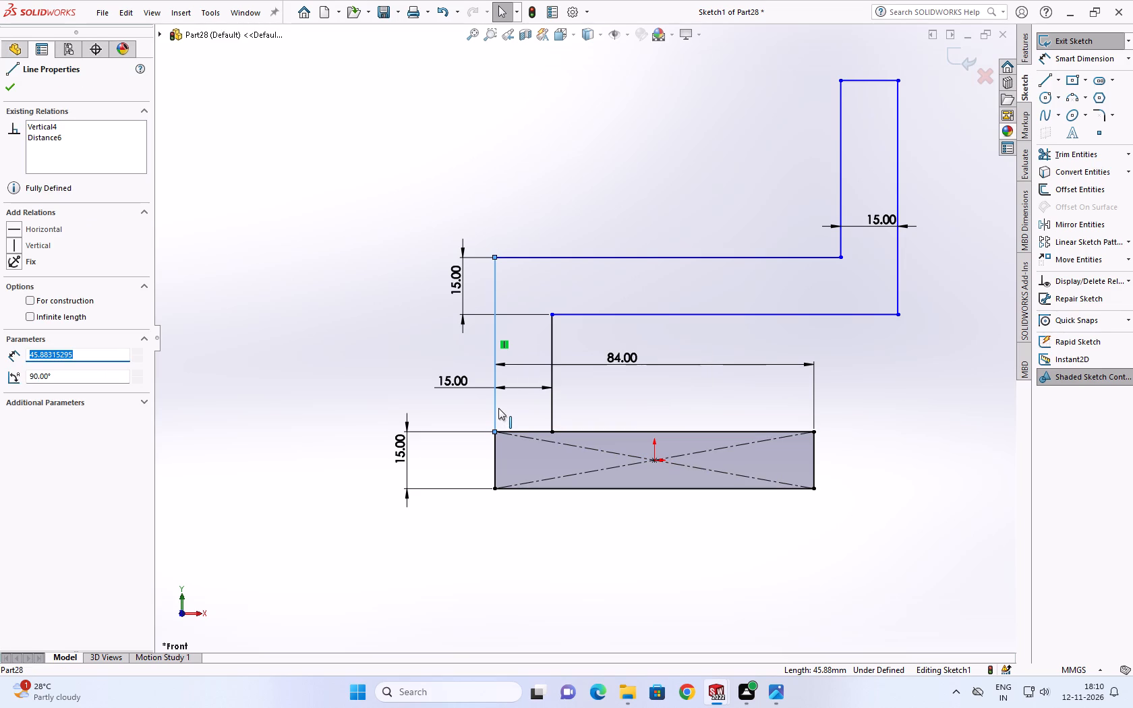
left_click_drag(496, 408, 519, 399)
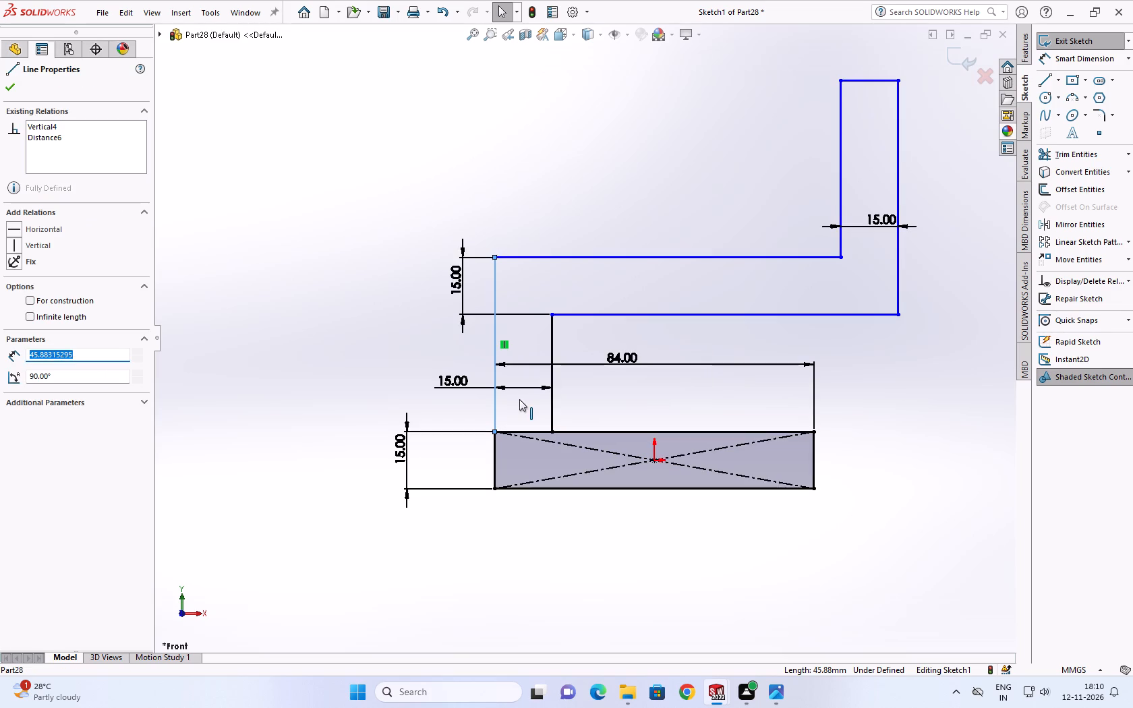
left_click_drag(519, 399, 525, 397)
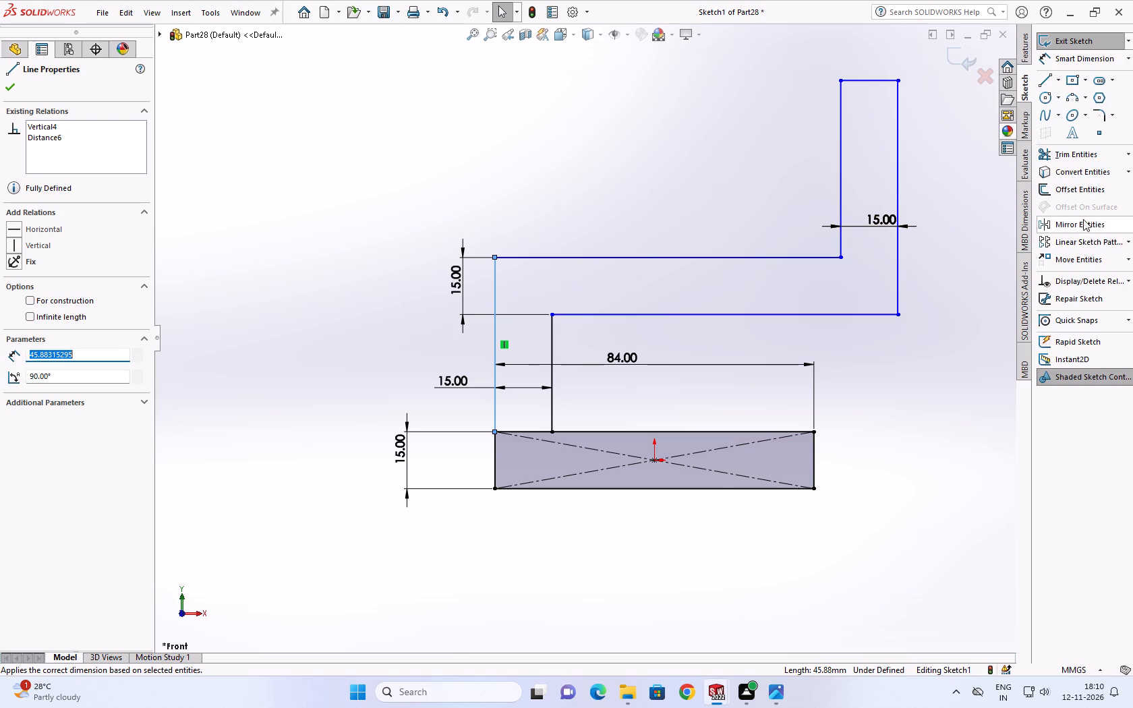
Offset the stepped profile's outer lower vertical line inward by 5 mm, in one direction only, with the dimension added.
left_click(1077, 189)
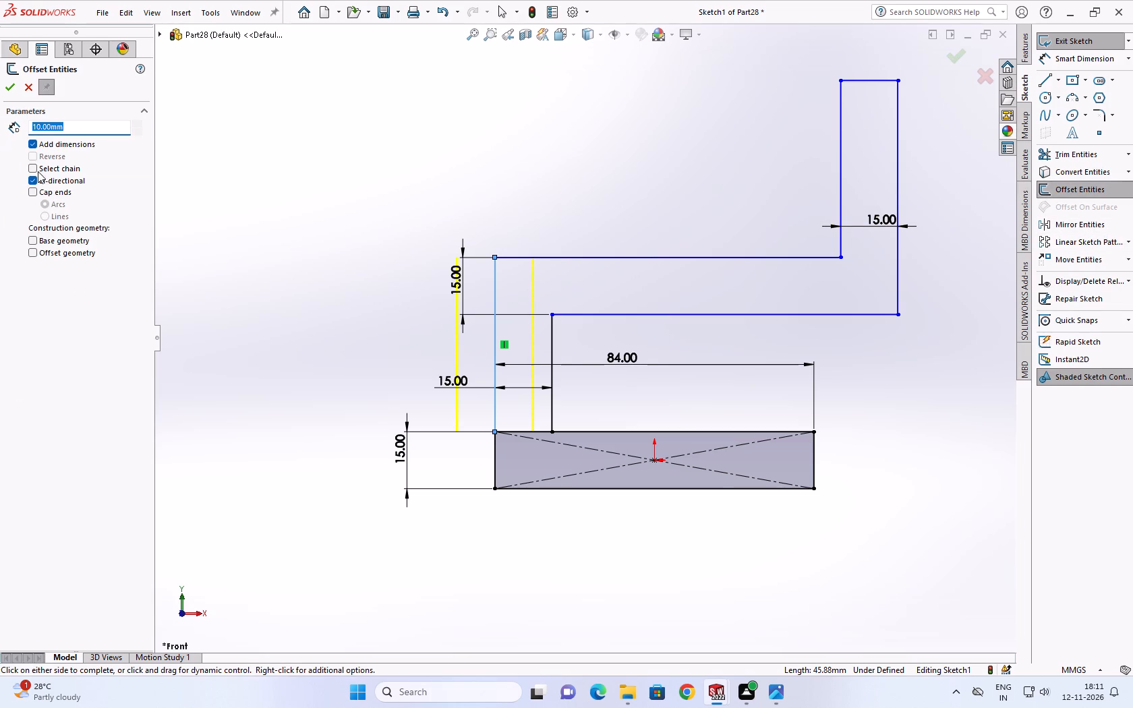
left_click(34, 177)
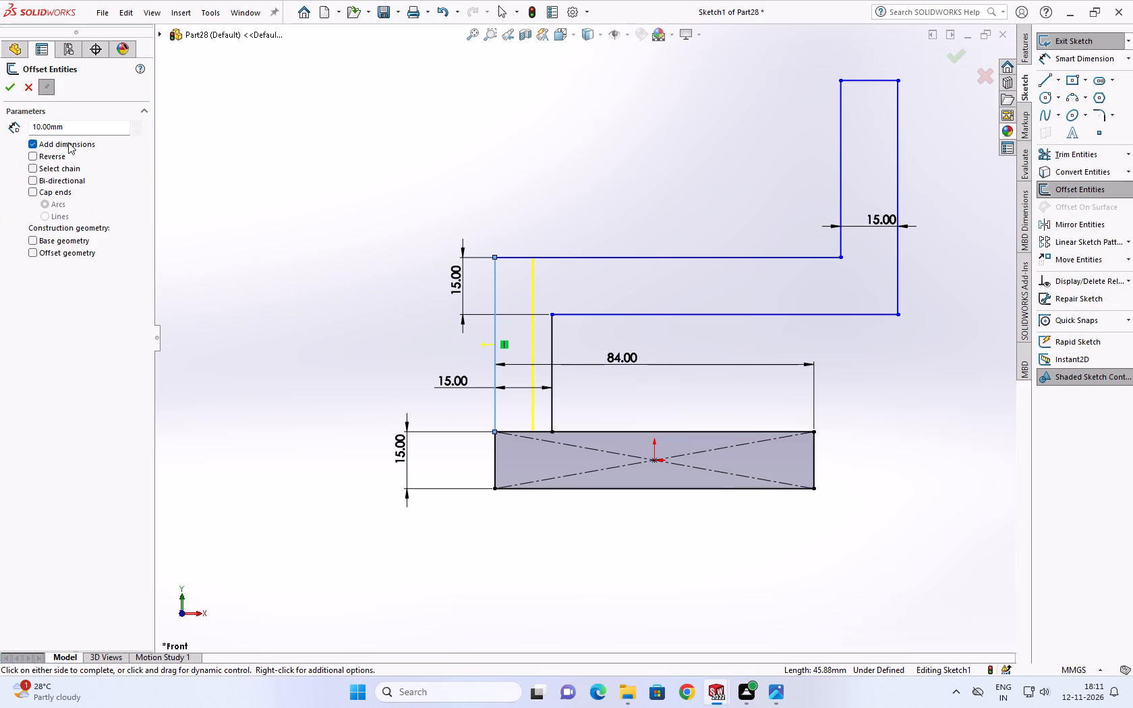
double_click(74, 126)
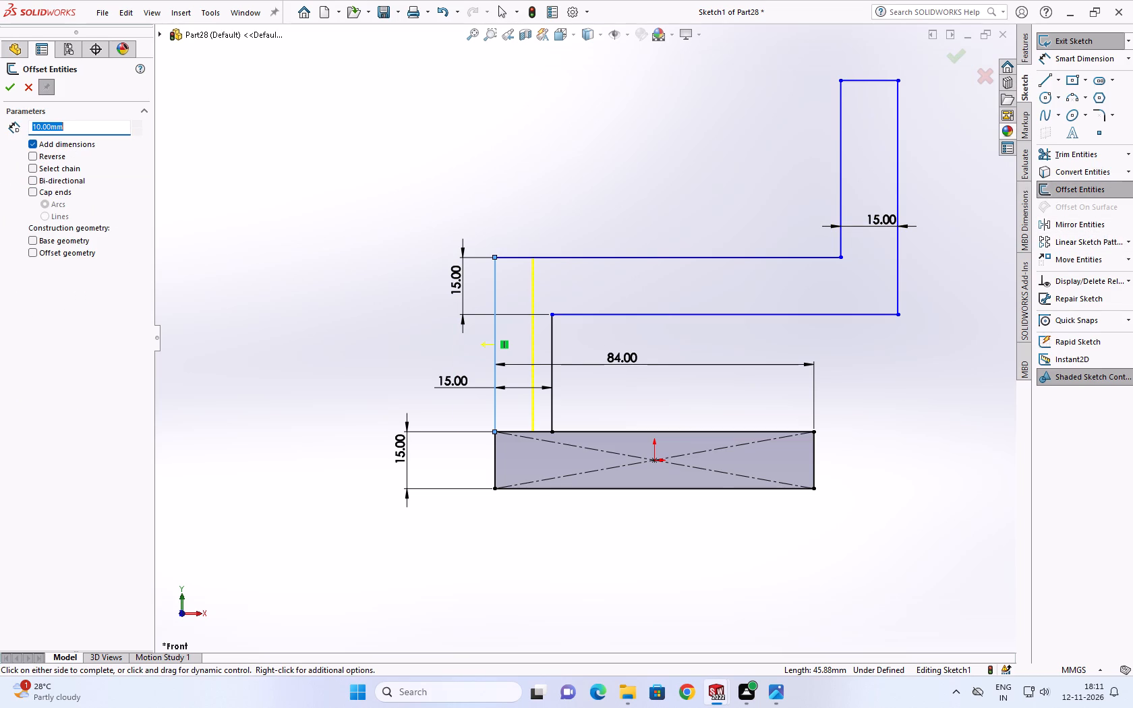
key("0")
key("BackSpace")
key("5")
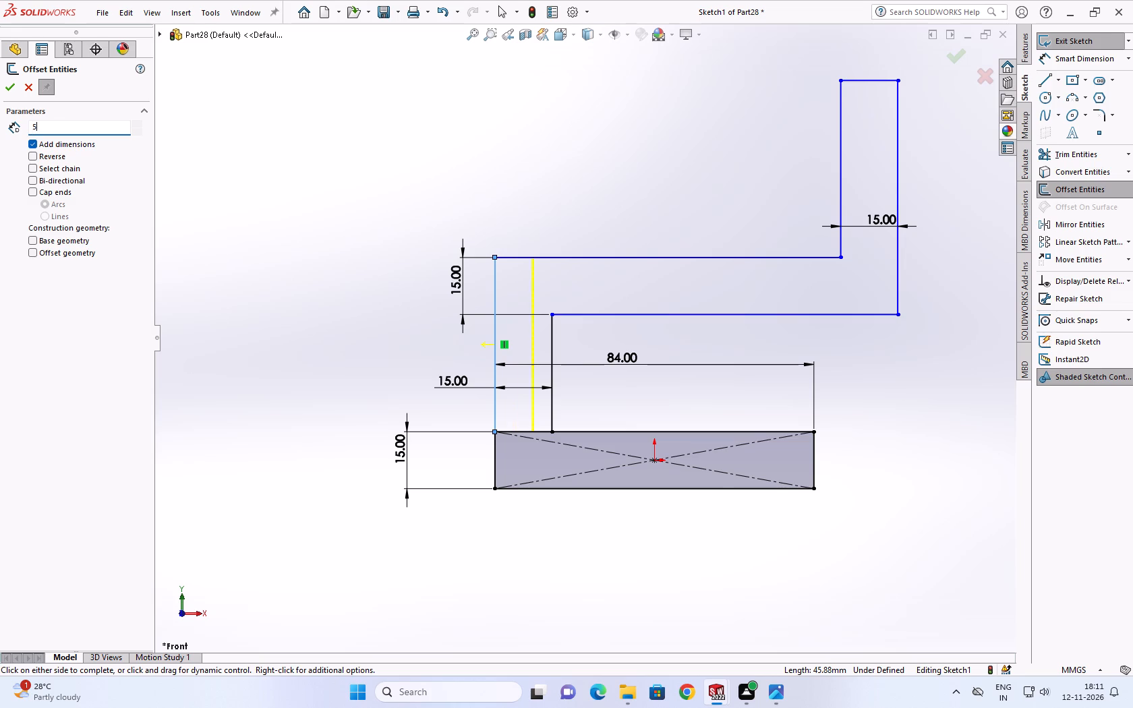
key("Return")
left_click(10, 93)
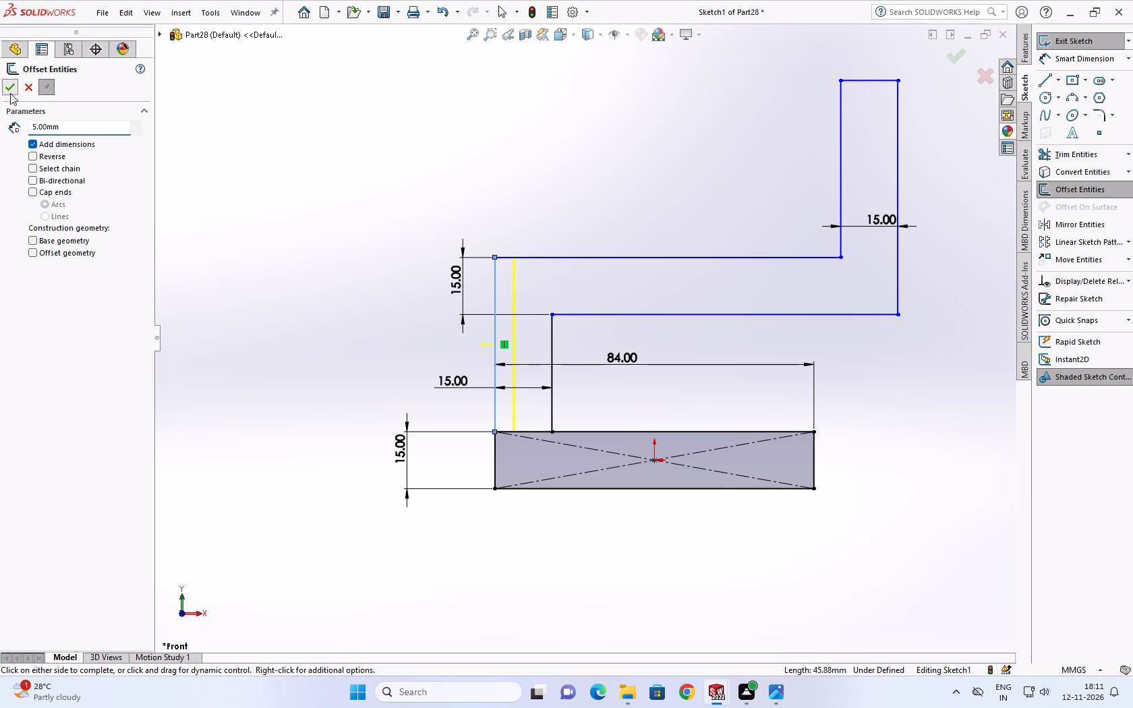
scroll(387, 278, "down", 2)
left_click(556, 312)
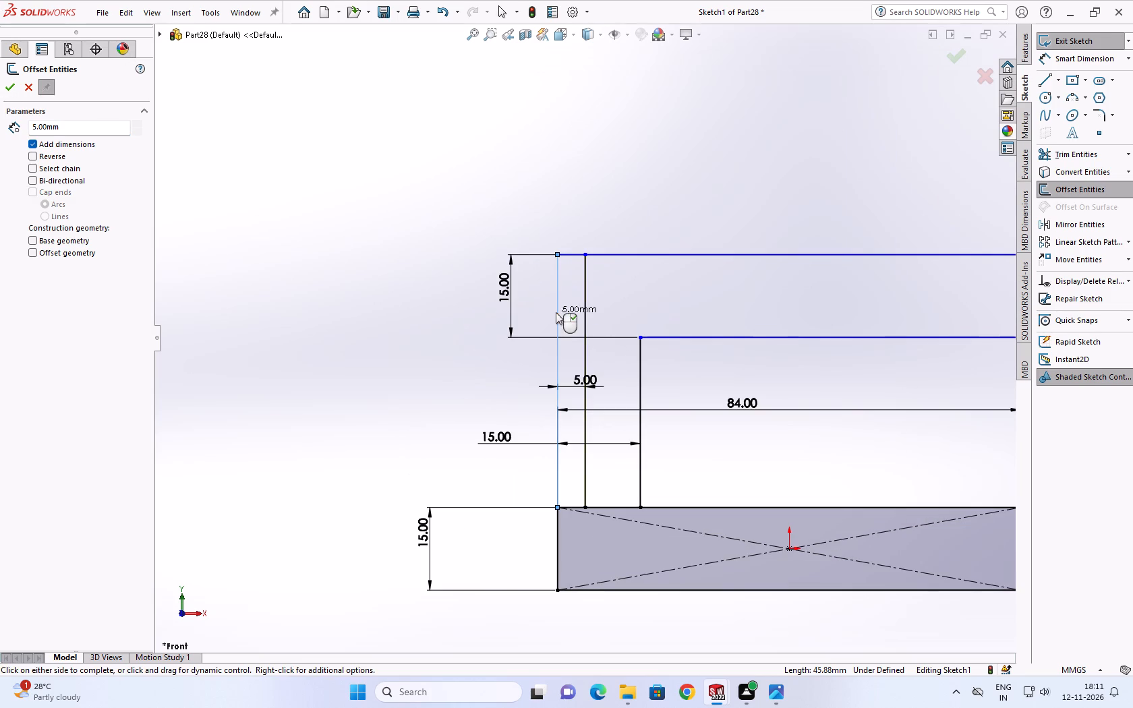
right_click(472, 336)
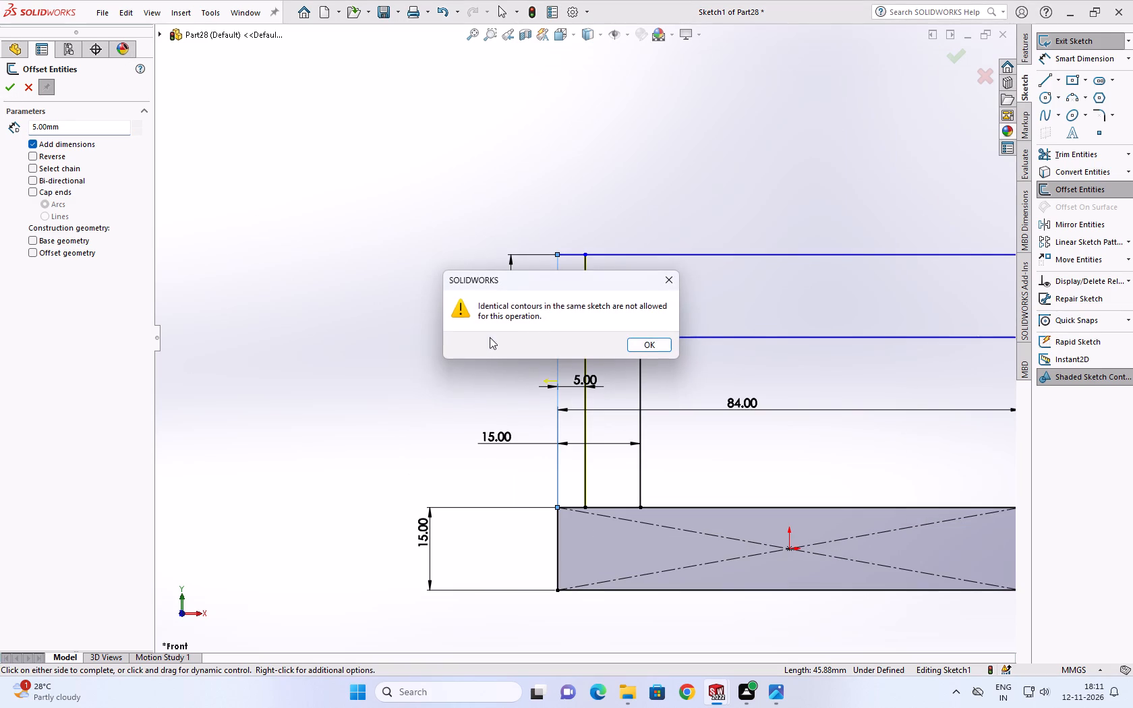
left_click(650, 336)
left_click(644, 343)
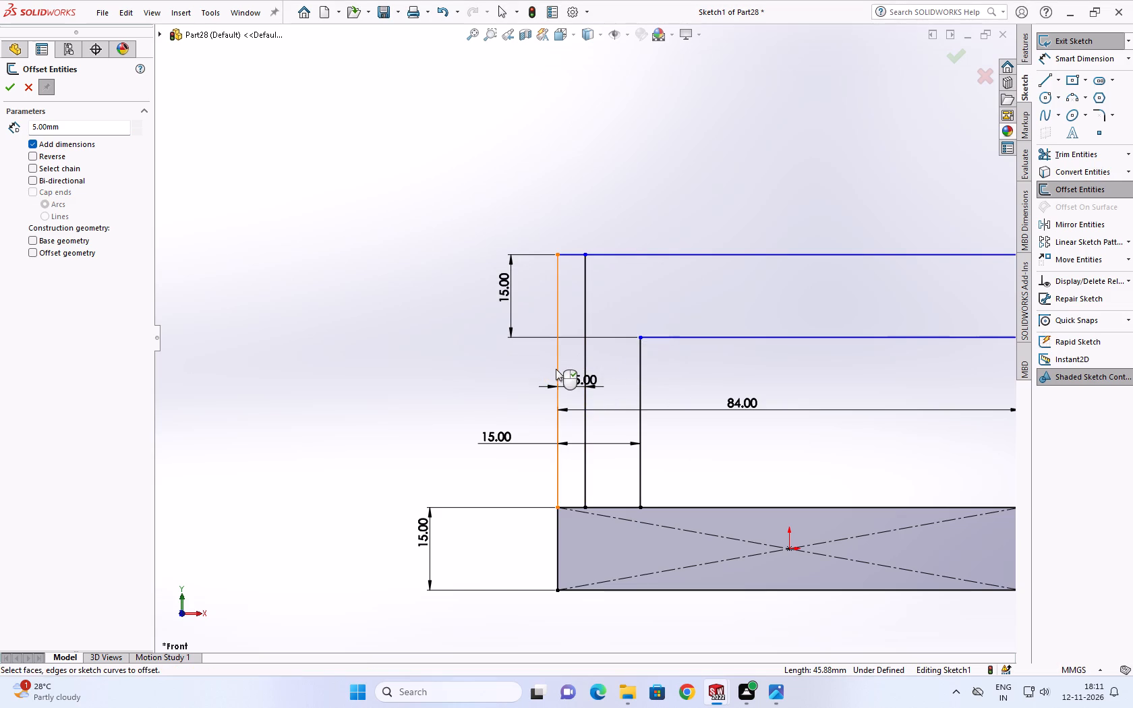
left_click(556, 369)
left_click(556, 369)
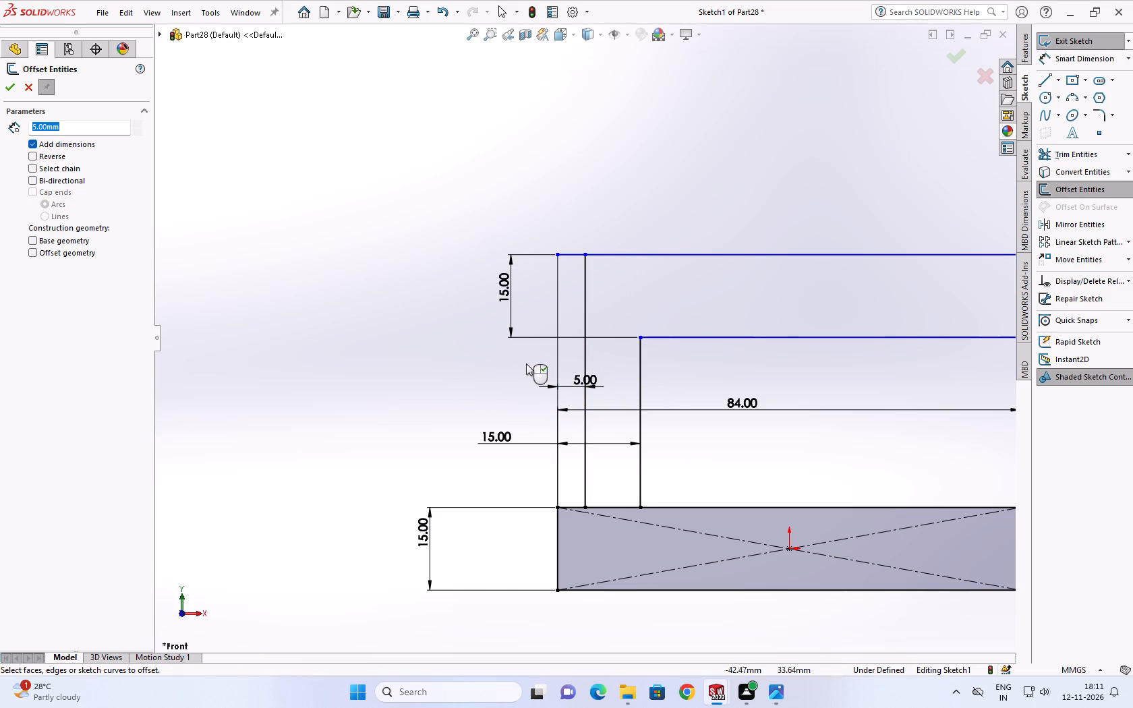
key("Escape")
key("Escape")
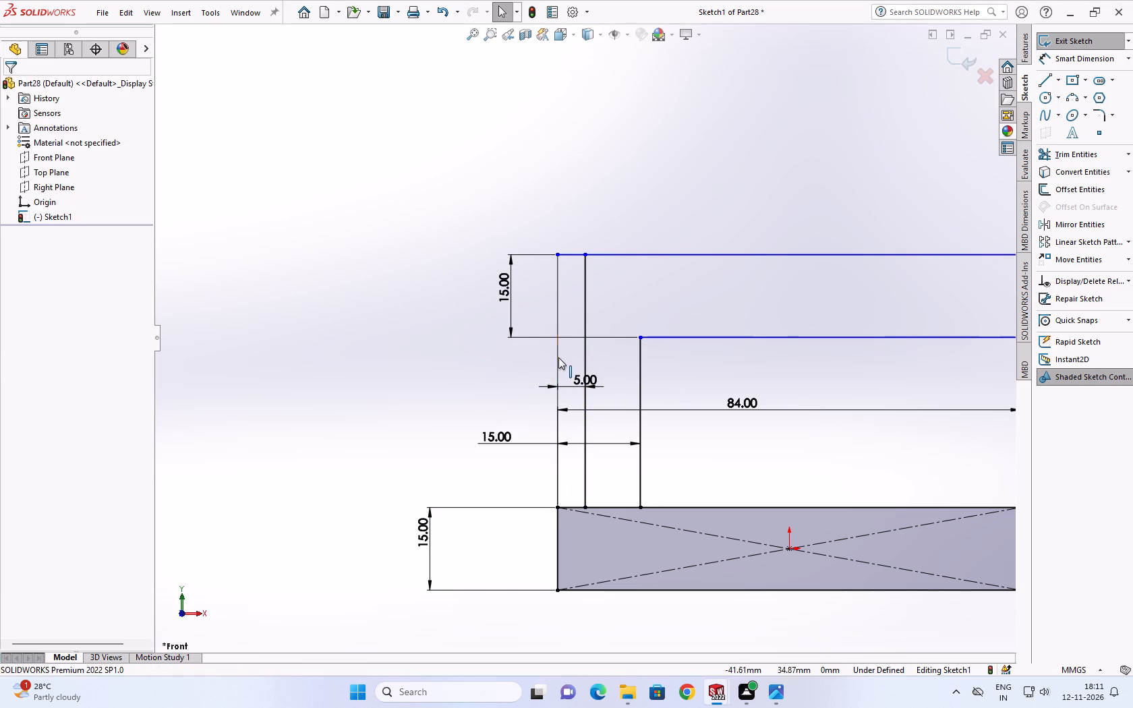
Convert the original outer lower vertical line, above the base rectangle's corner, to construction geometry.
left_click(558, 357)
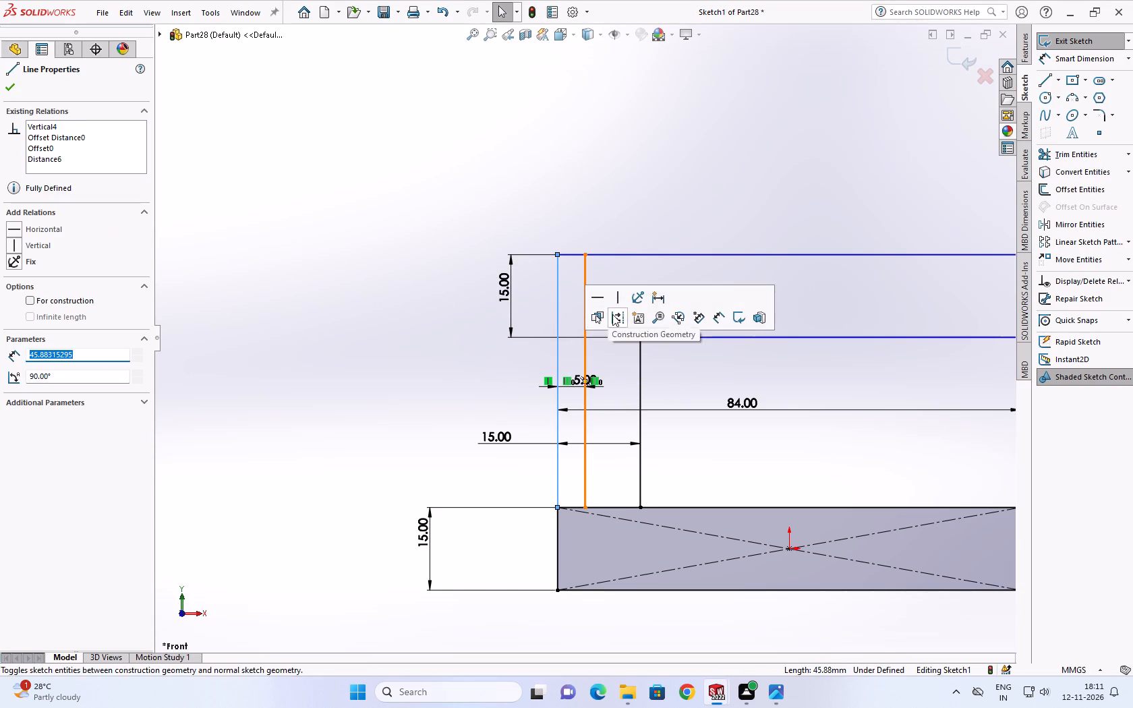
left_click(612, 314)
Trim the short piece of the upper long horizontal line between the construction line and the offset line.
left_click(571, 258)
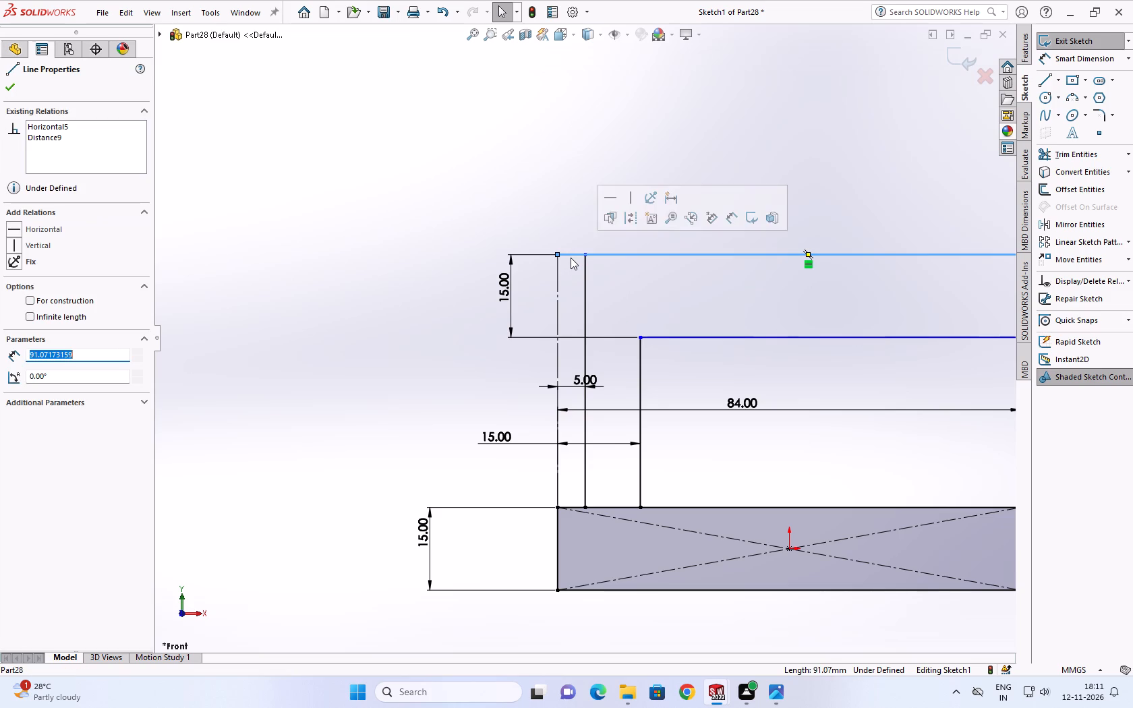
key("Escape")
left_click(1062, 154)
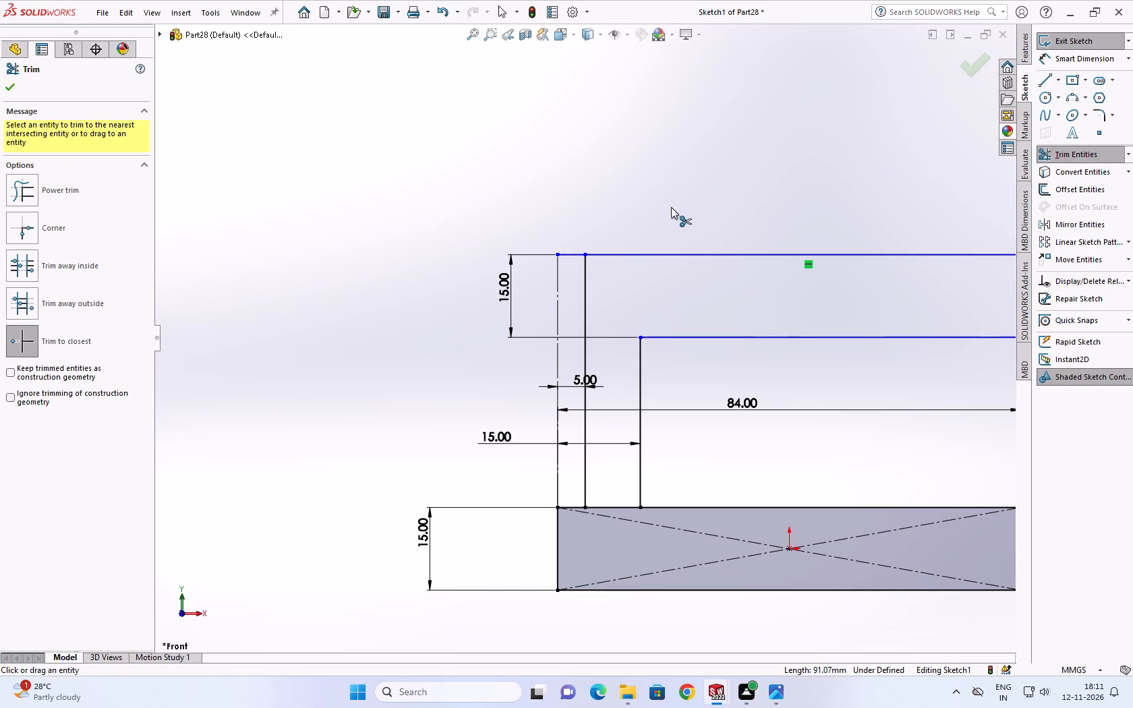
left_click(564, 256)
Delete the 15 mm horizontal dimension between the construction line and the profile's inner lower vertical line.
scroll(576, 351, "up", 2)
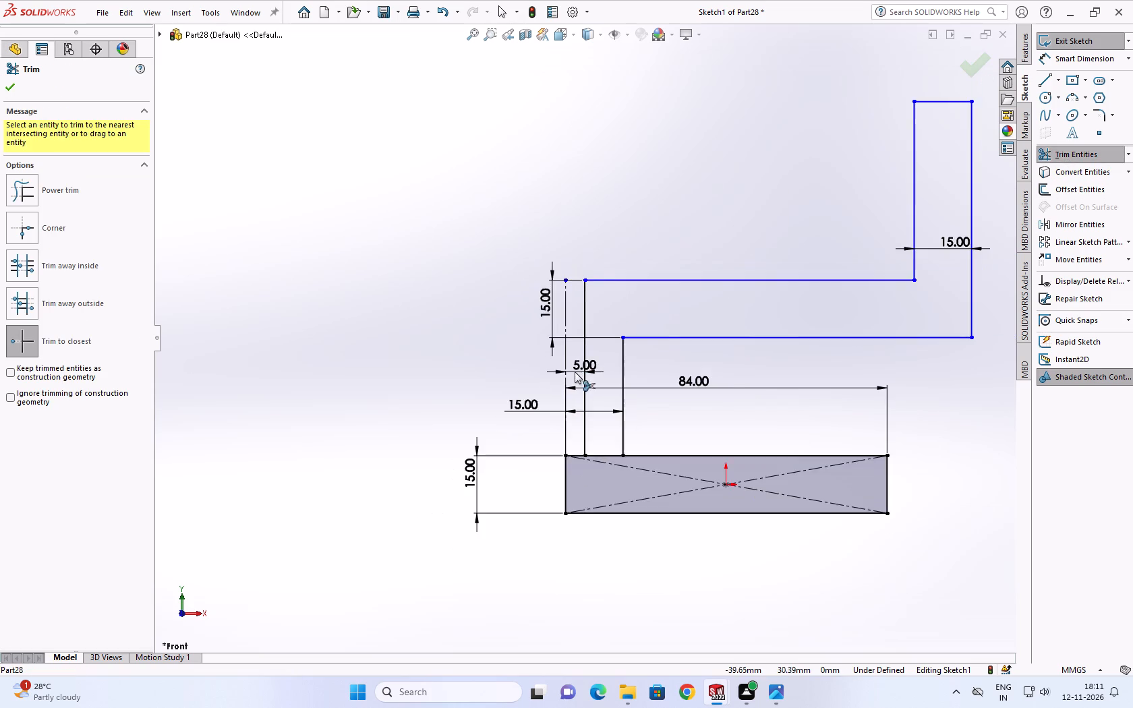
scroll(575, 372, "down", 2)
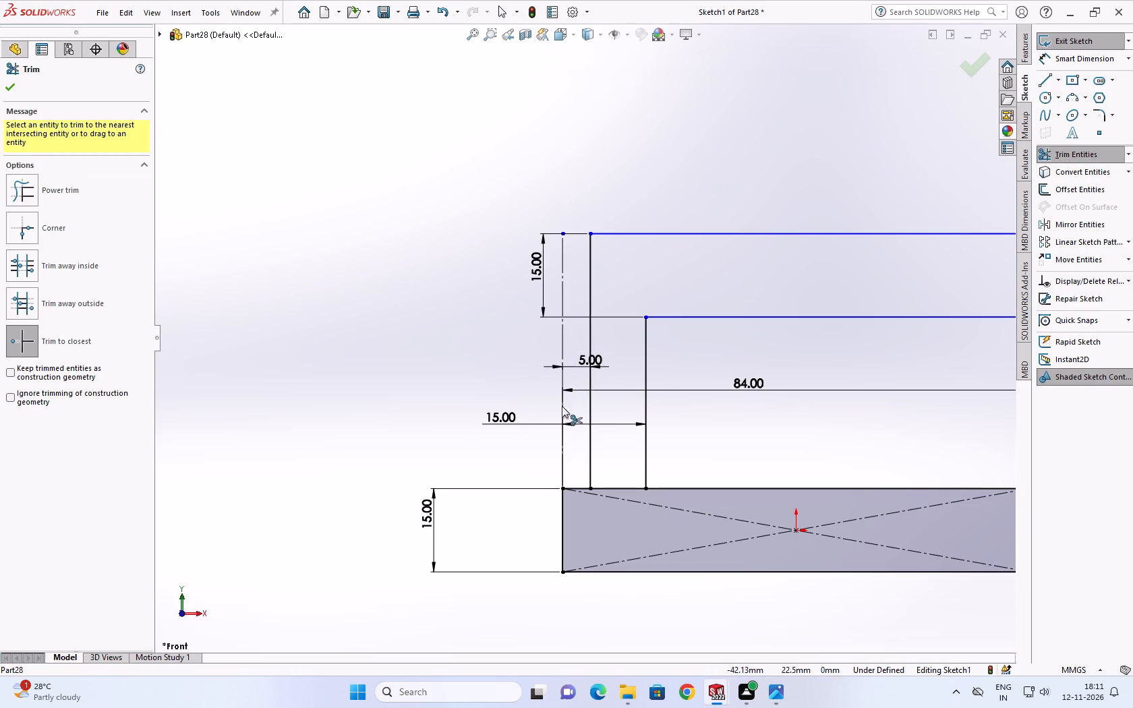
left_click(1054, 53)
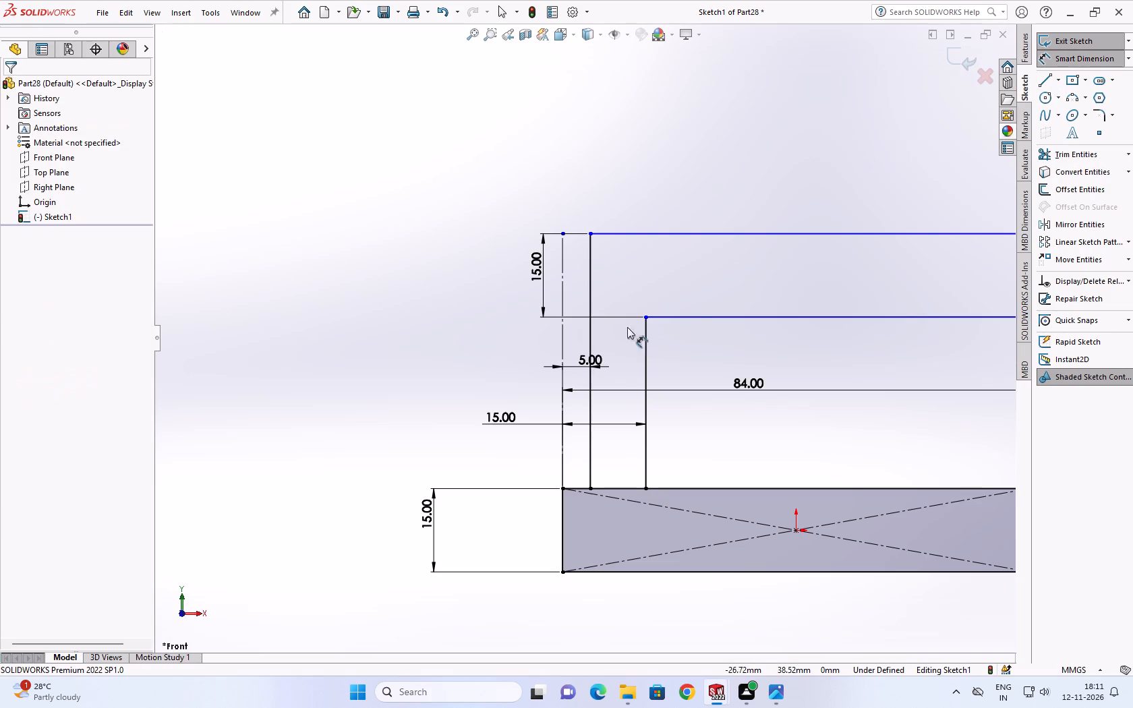
left_click(561, 443)
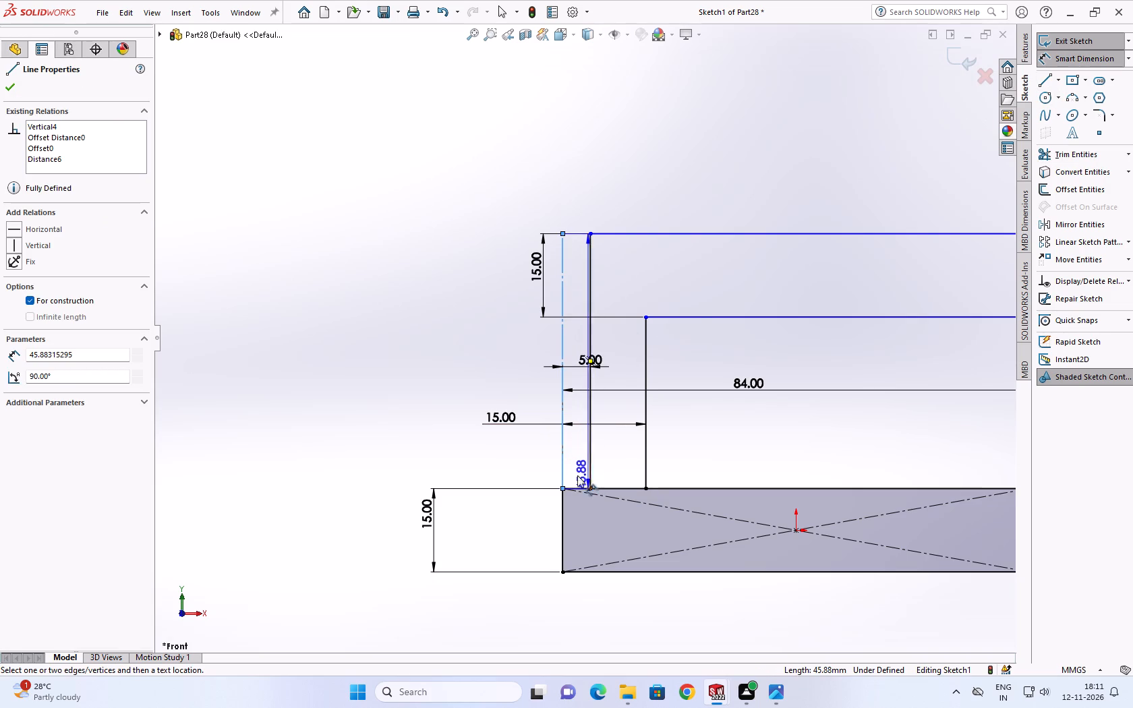
key("Escape")
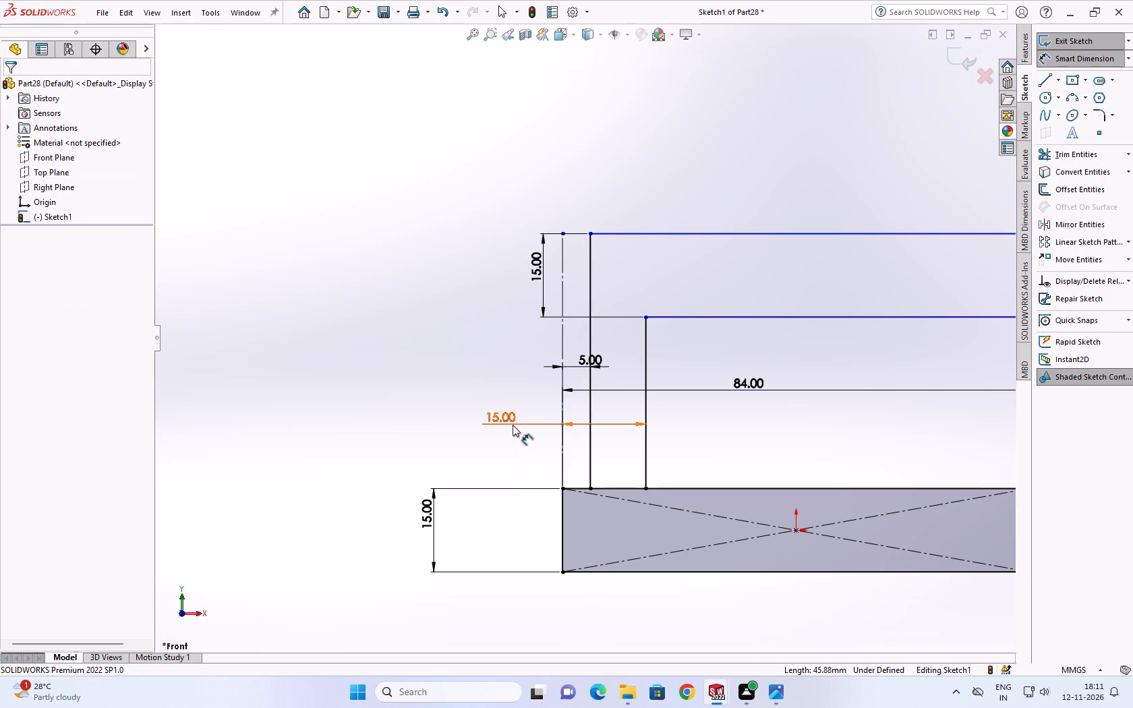
left_click(513, 425)
key("Delete")
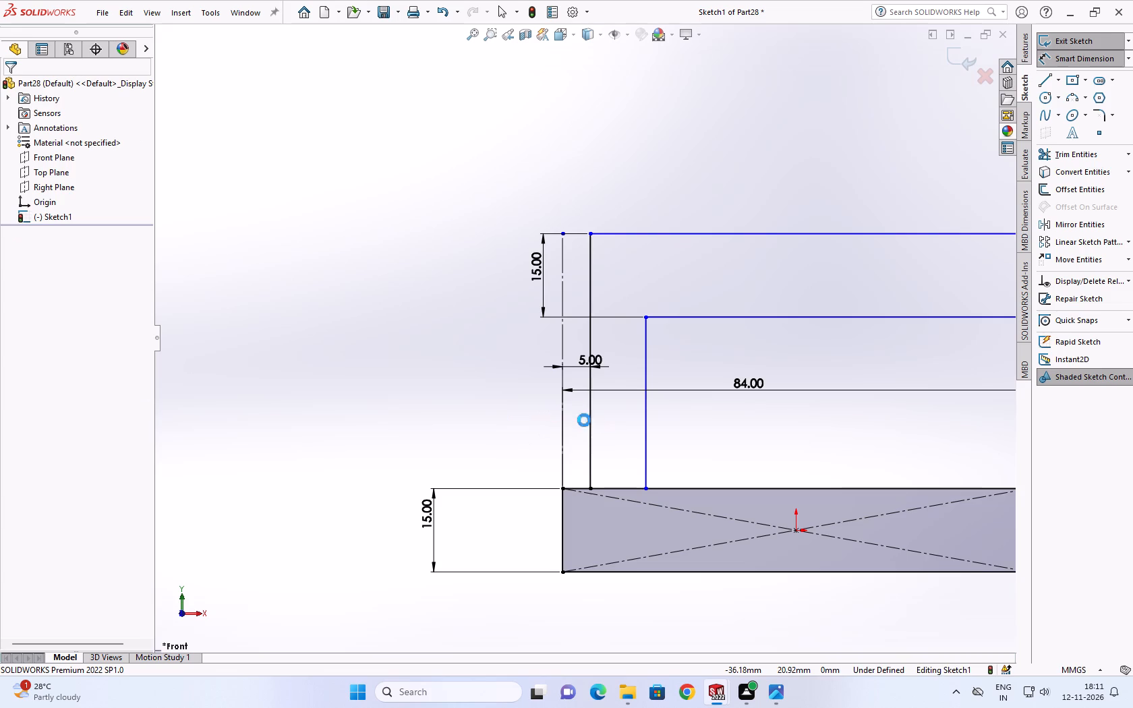
Dimension the spacing between the offset line and the inner lower vertical line as 10 mm.
left_click(587, 420)
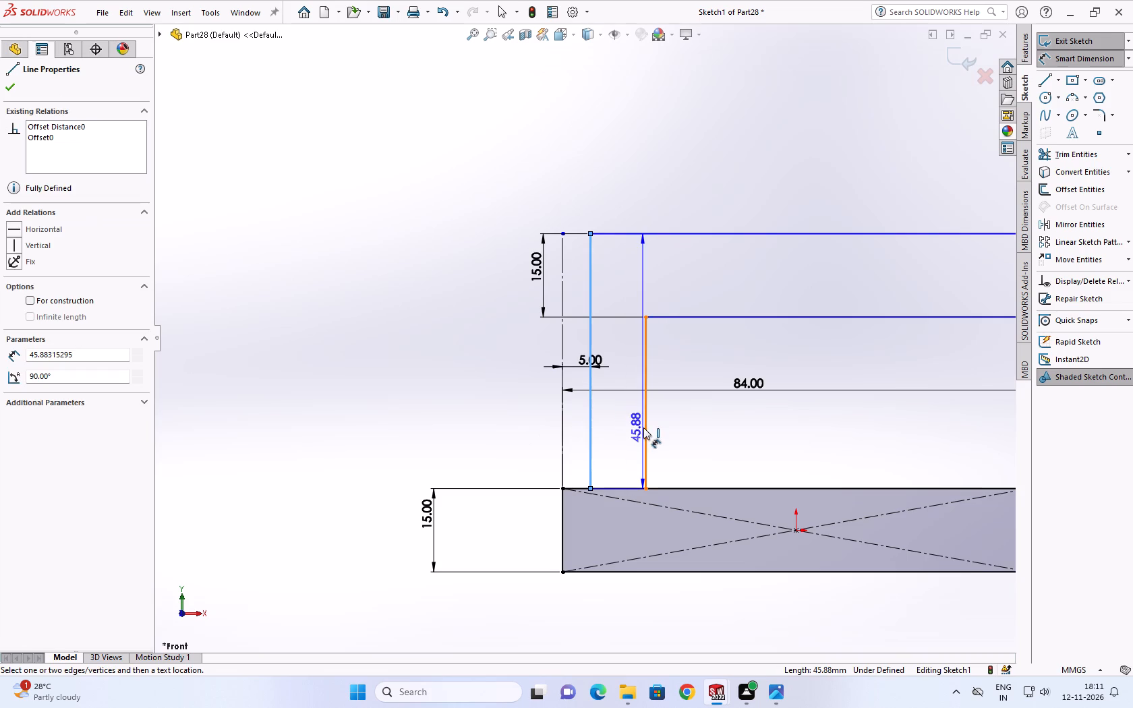
left_click(645, 427)
left_click(631, 431)
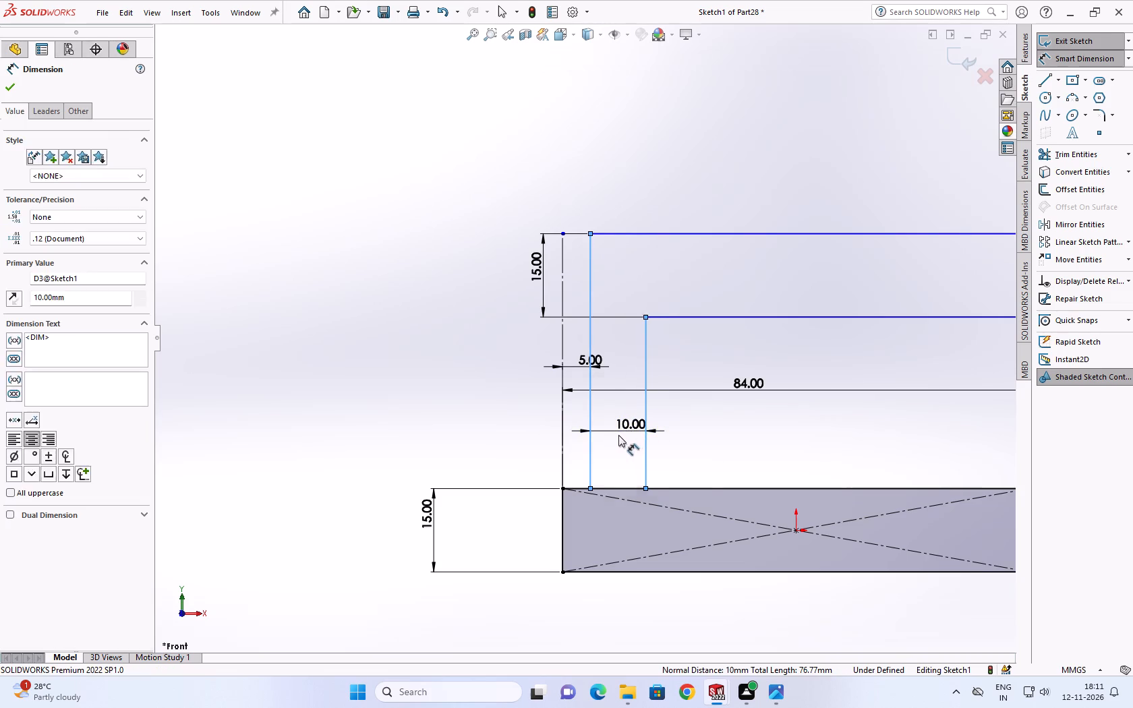
left_click(573, 412)
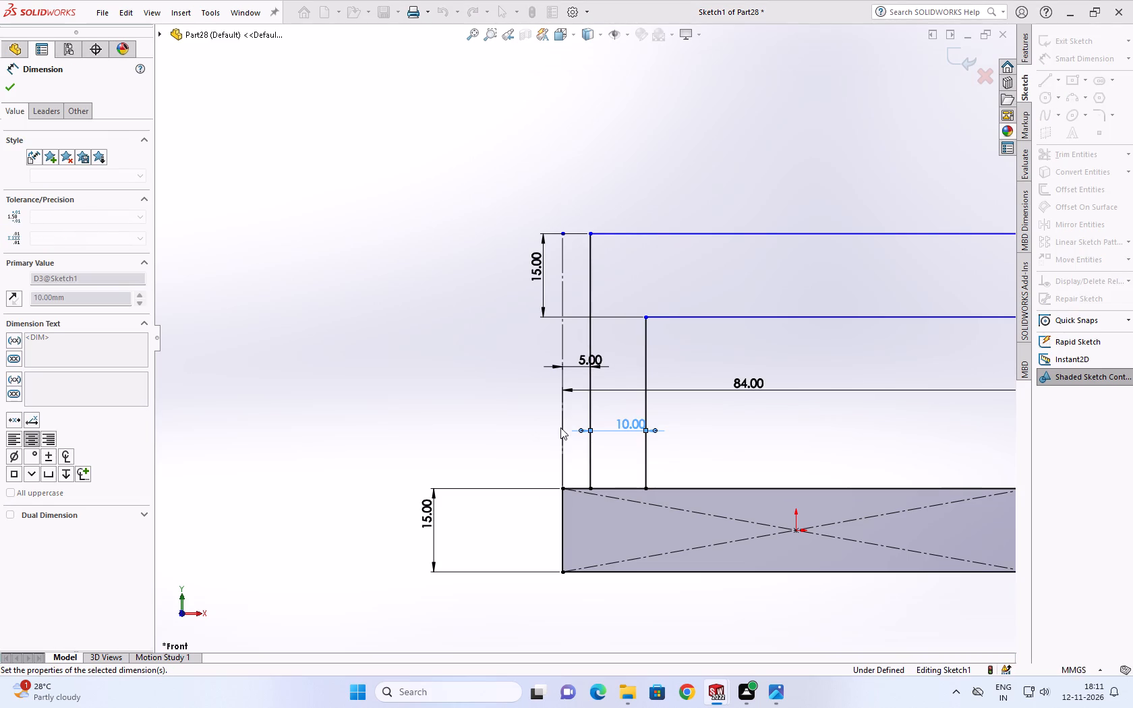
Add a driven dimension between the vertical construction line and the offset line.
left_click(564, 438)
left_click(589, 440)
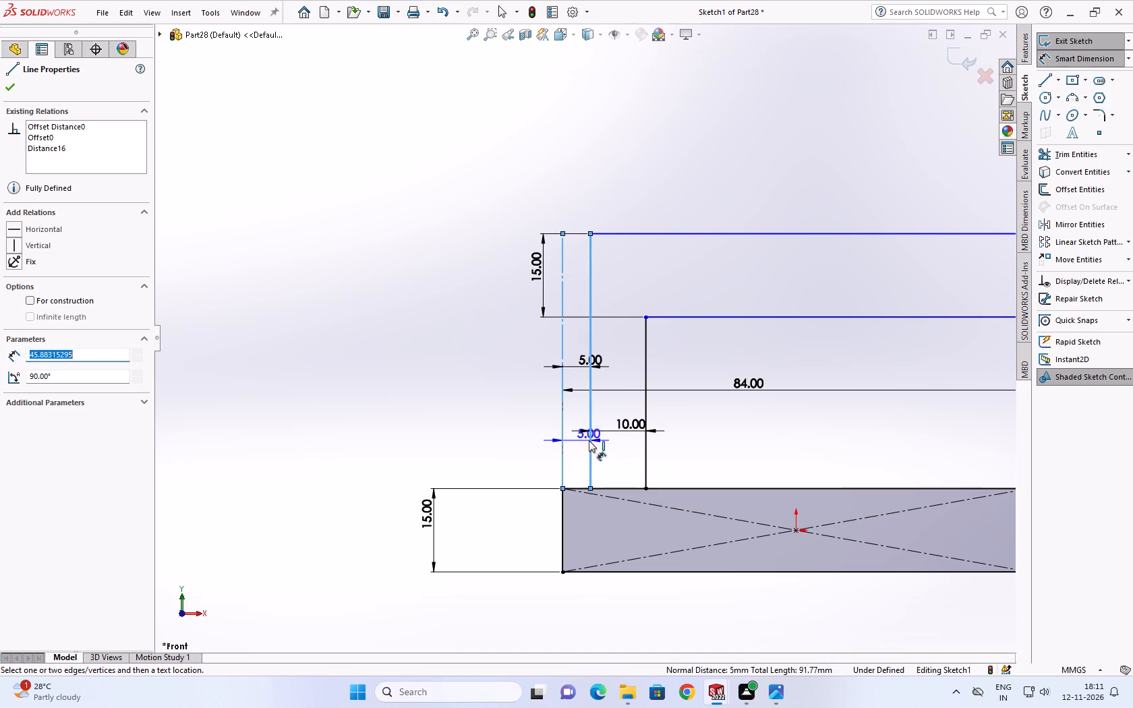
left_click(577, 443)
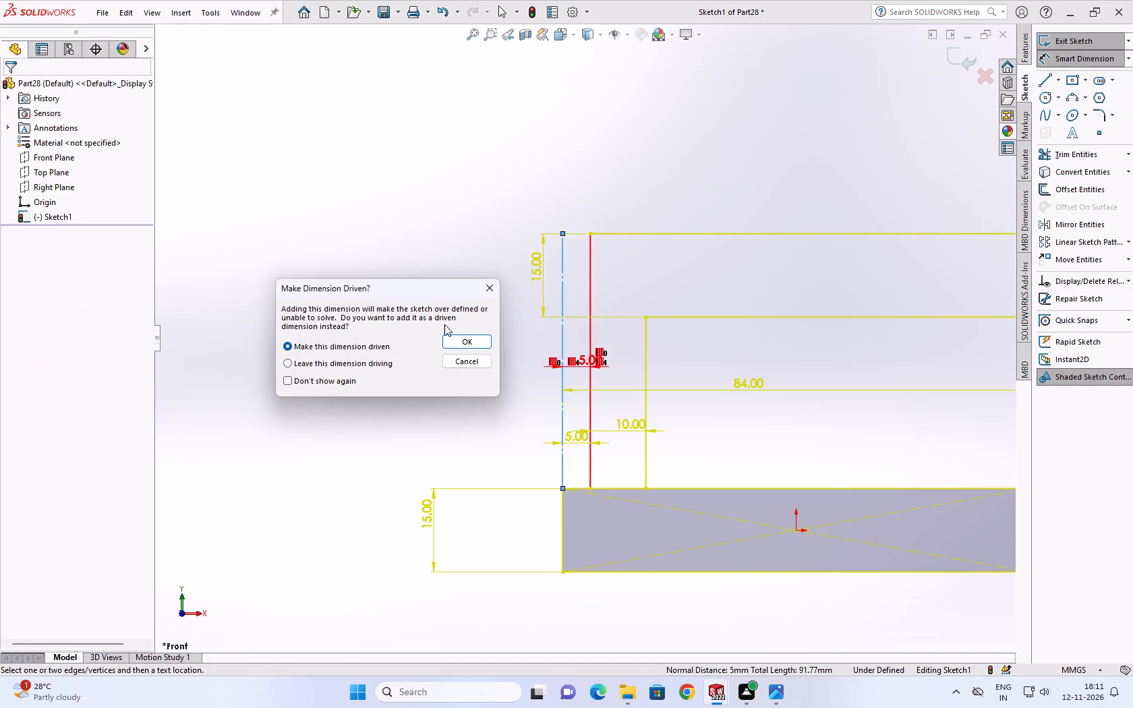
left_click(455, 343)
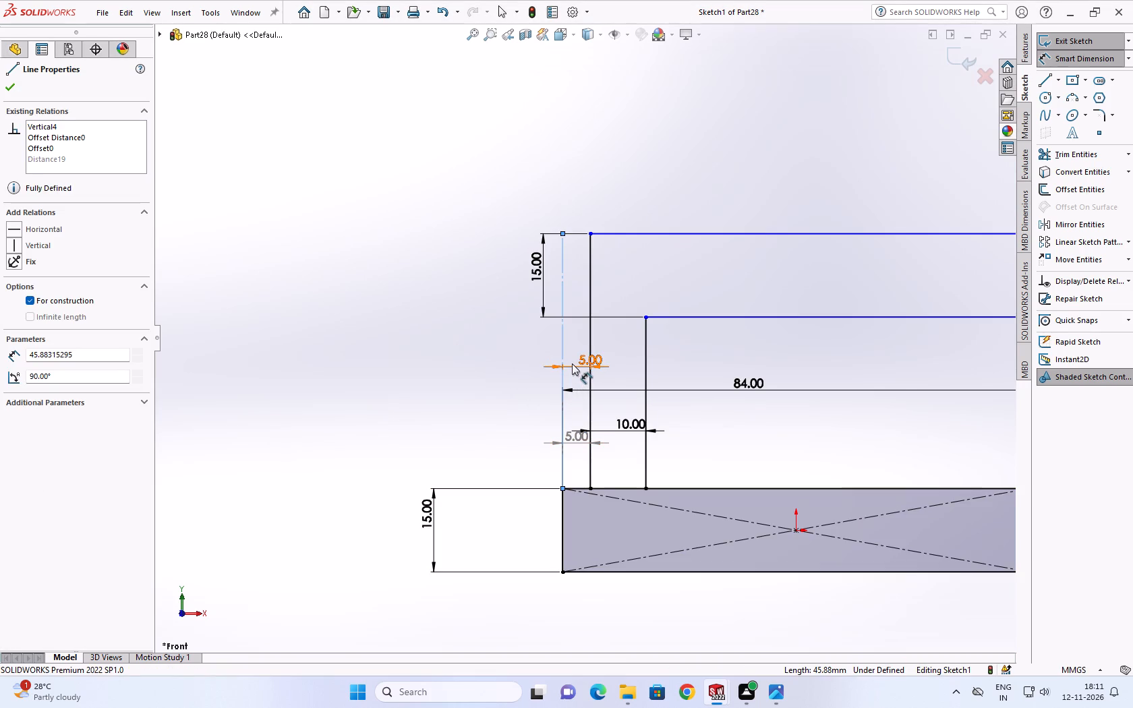
Delete both 5 mm dimensions, the offset one and the driven one, between the construction line and the offset line.
left_click(572, 363)
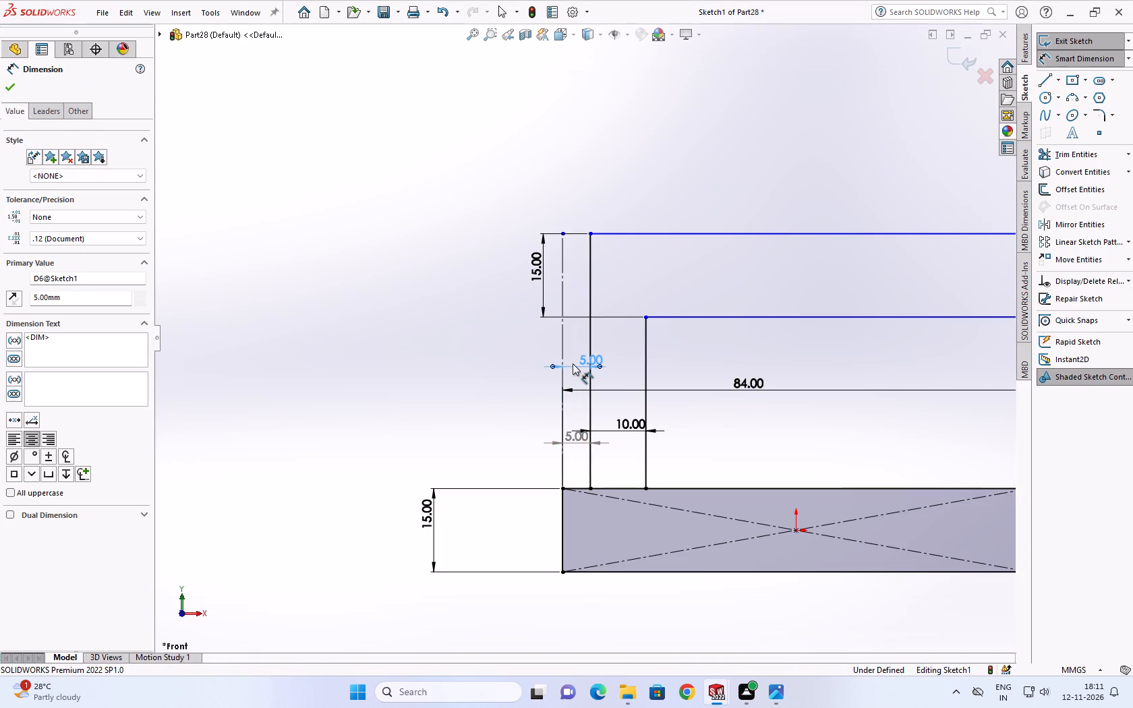
key("Delete")
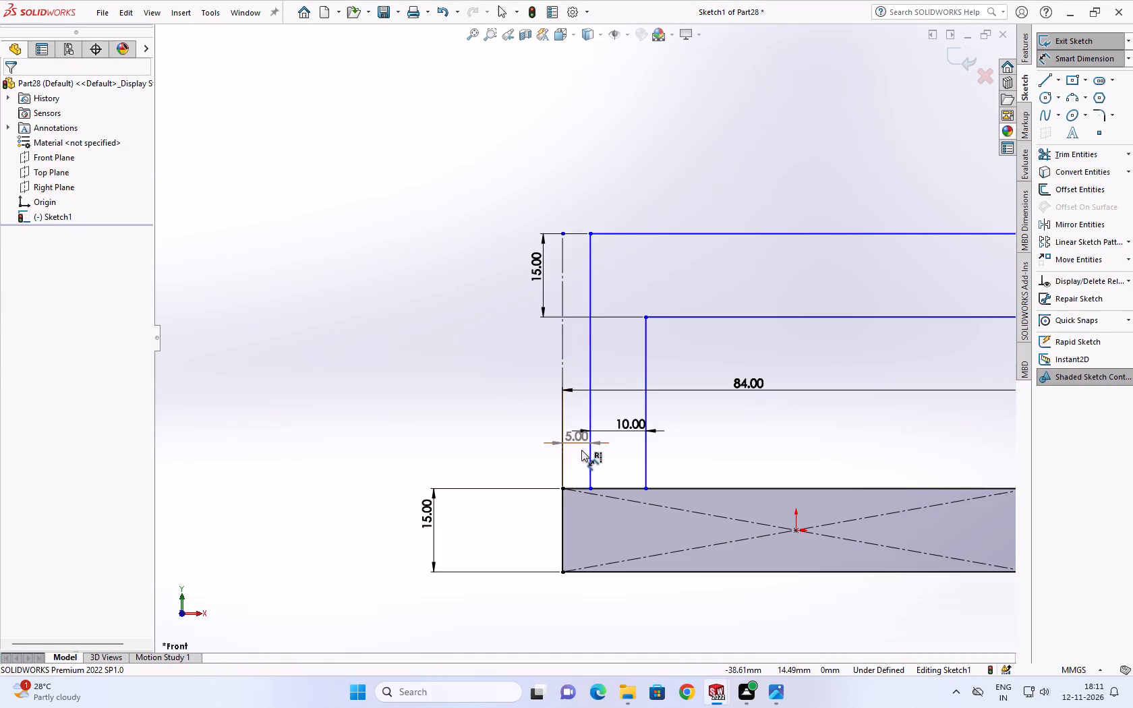
left_click(580, 440)
key("Delete")
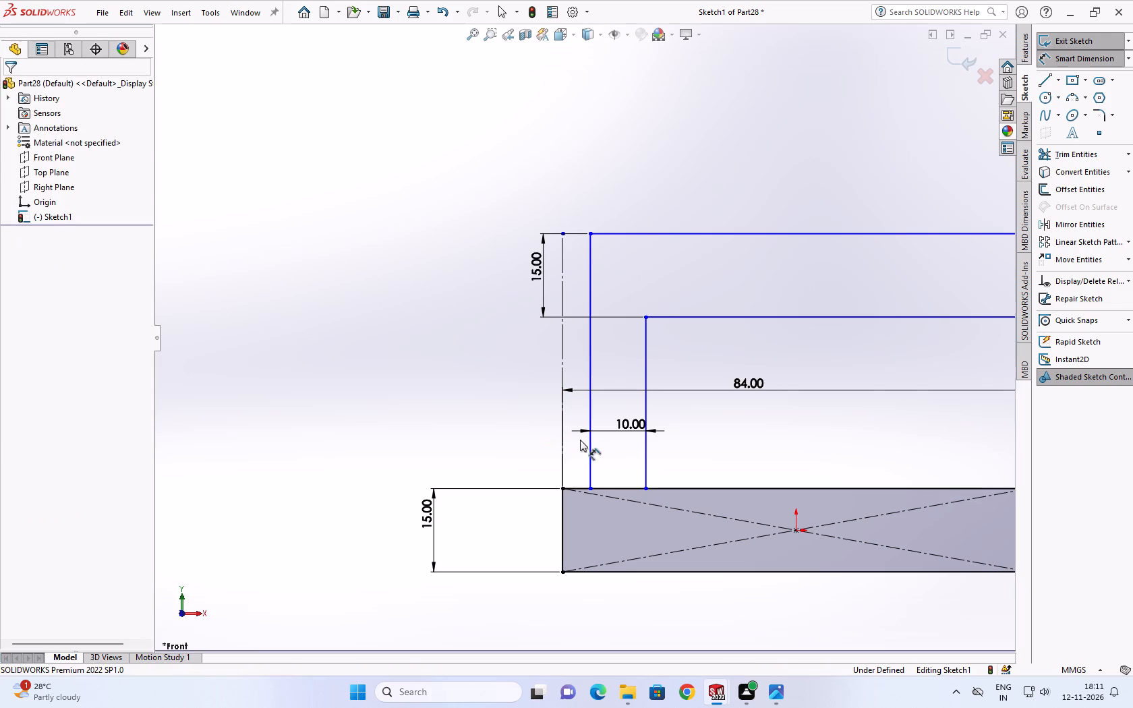
Dimension the distance from the vertical construction line to the profile's outer lower vertical line as 30 mm.
left_click(565, 444)
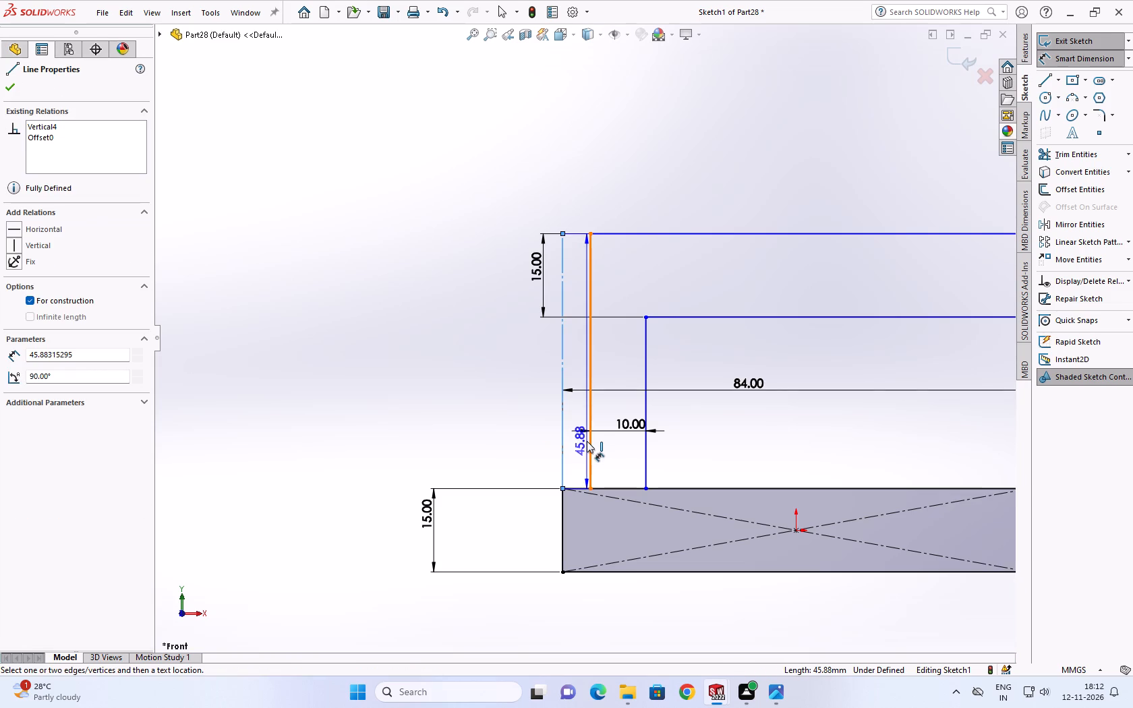
left_click(589, 440)
left_click(576, 443)
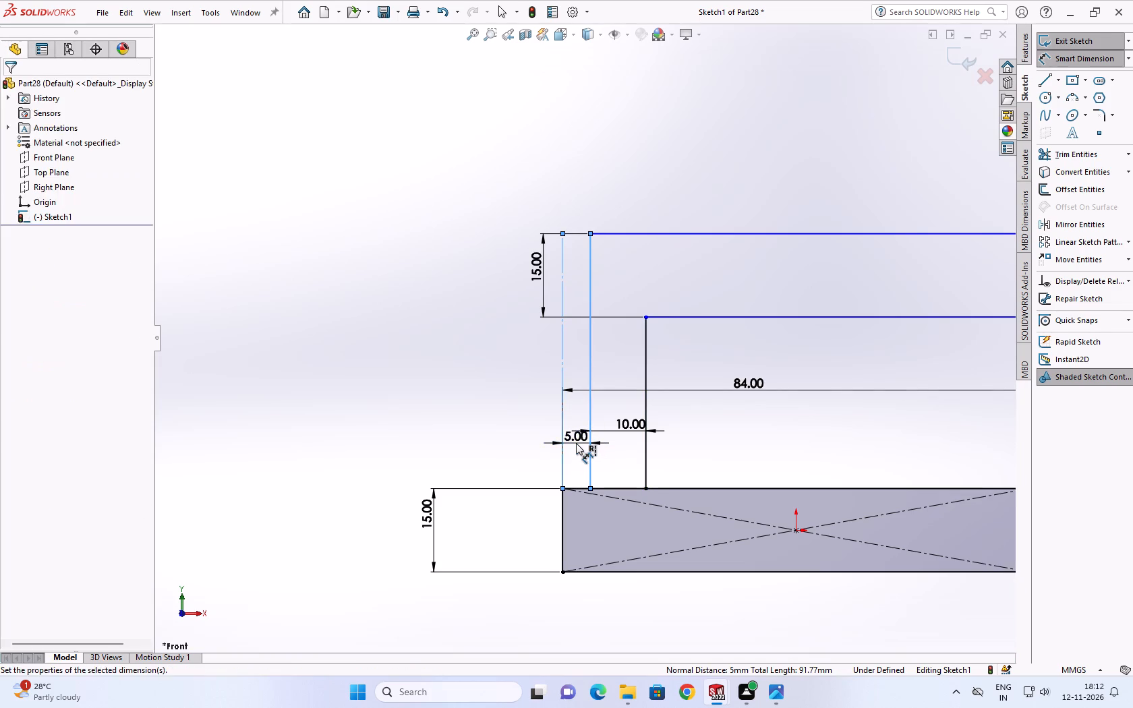
key("6")
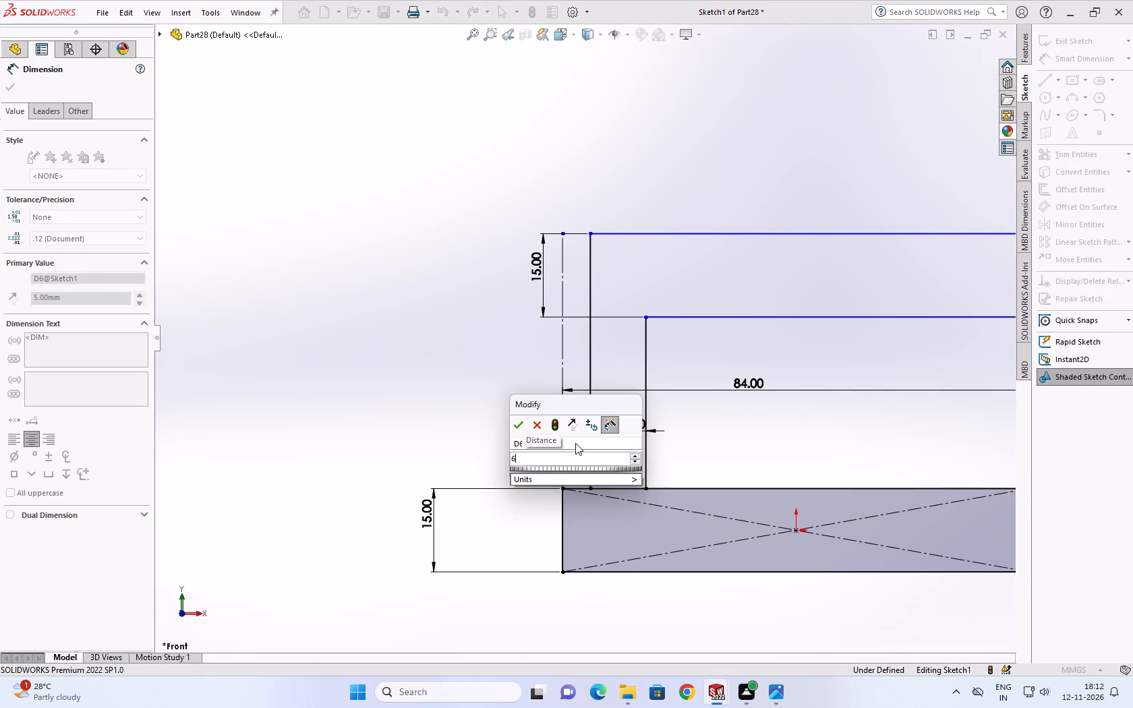
key("BackSpace")
type("30")
key("Return")
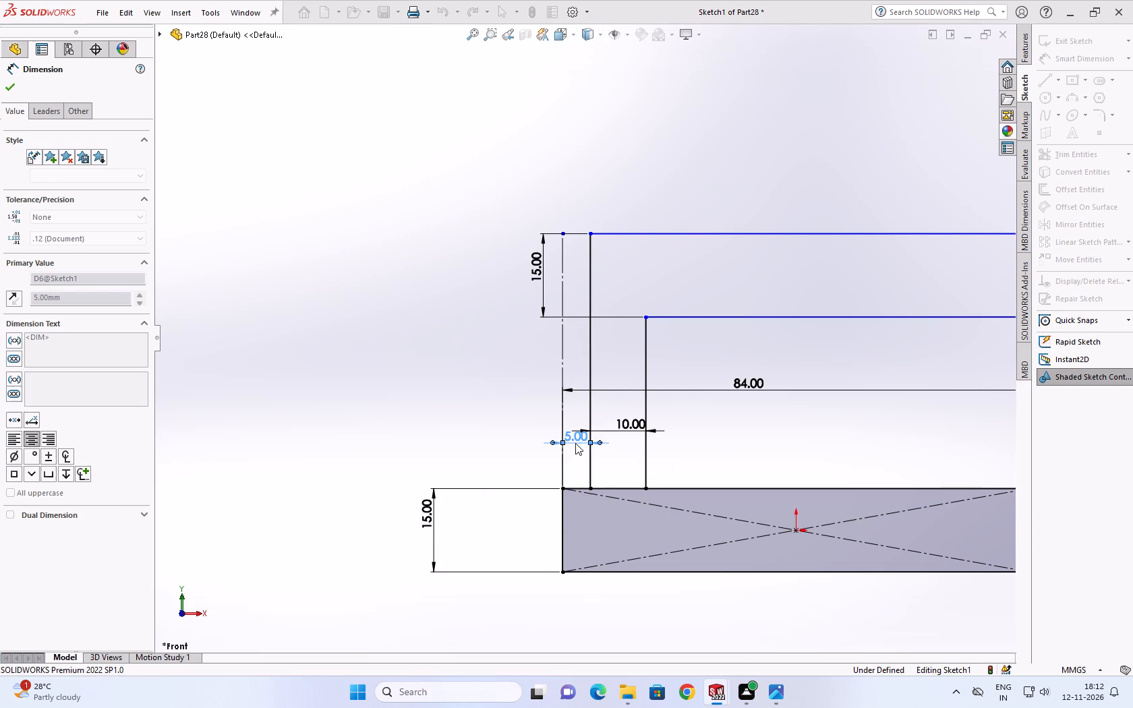
scroll(754, 476, "up", 3)
scroll(687, 385, "down", 2)
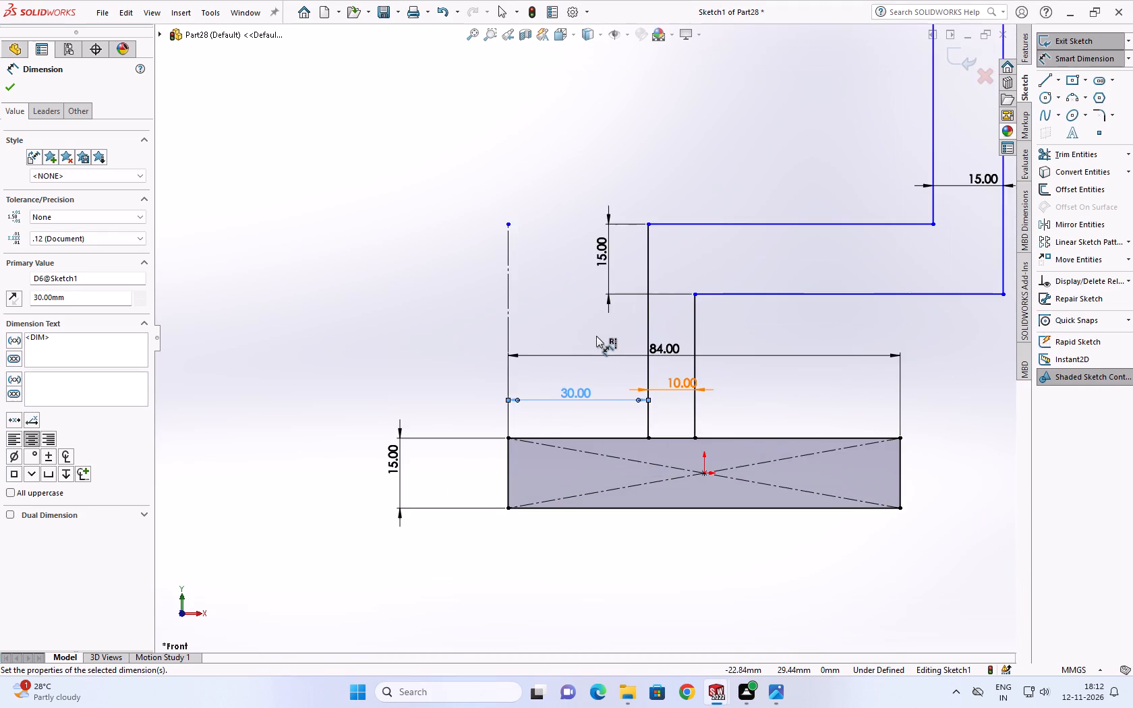
scroll(596, 336, "up", 2)
scroll(616, 324, "down", 2)
left_click(17, 84)
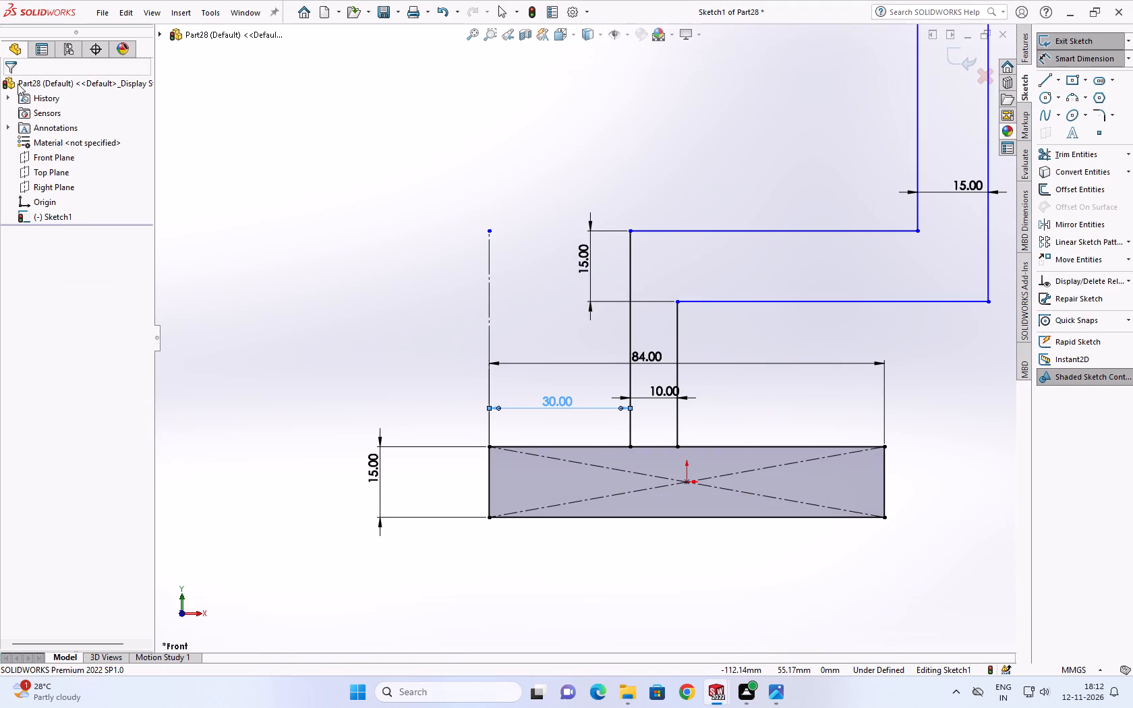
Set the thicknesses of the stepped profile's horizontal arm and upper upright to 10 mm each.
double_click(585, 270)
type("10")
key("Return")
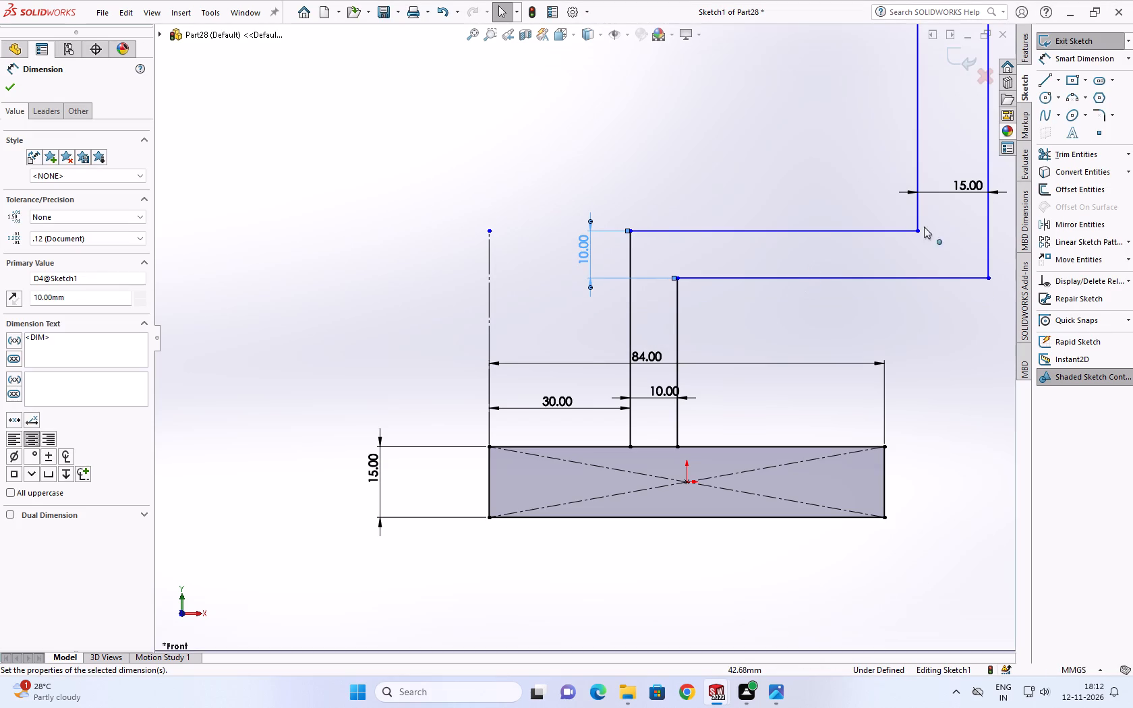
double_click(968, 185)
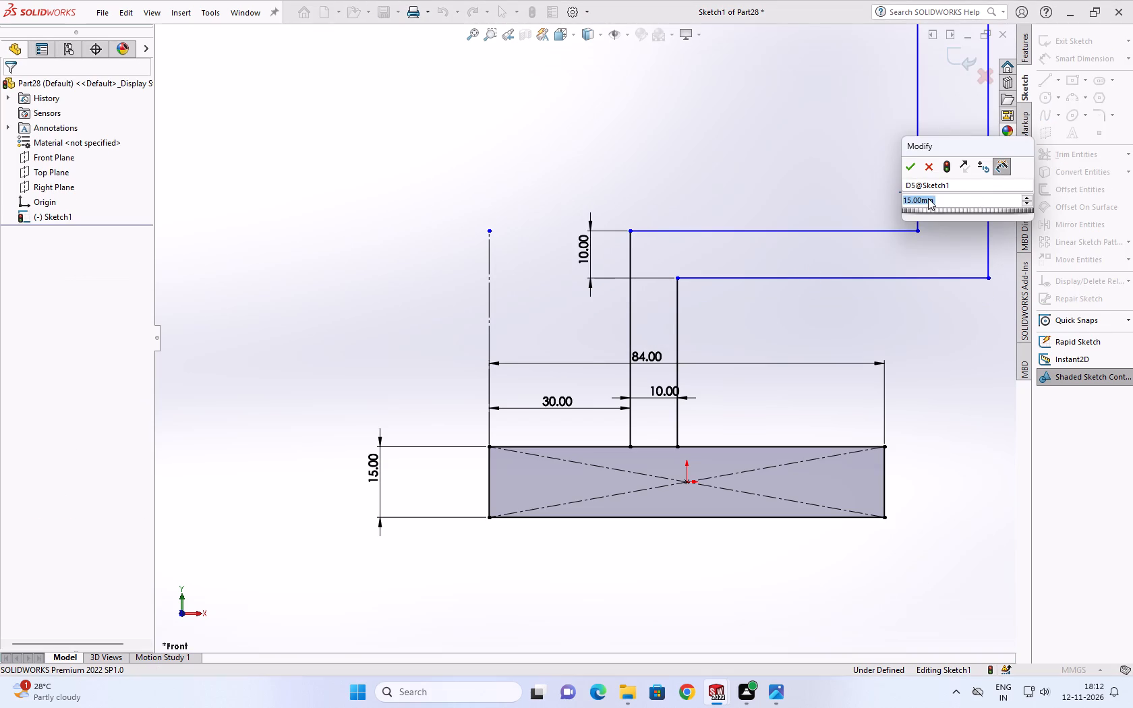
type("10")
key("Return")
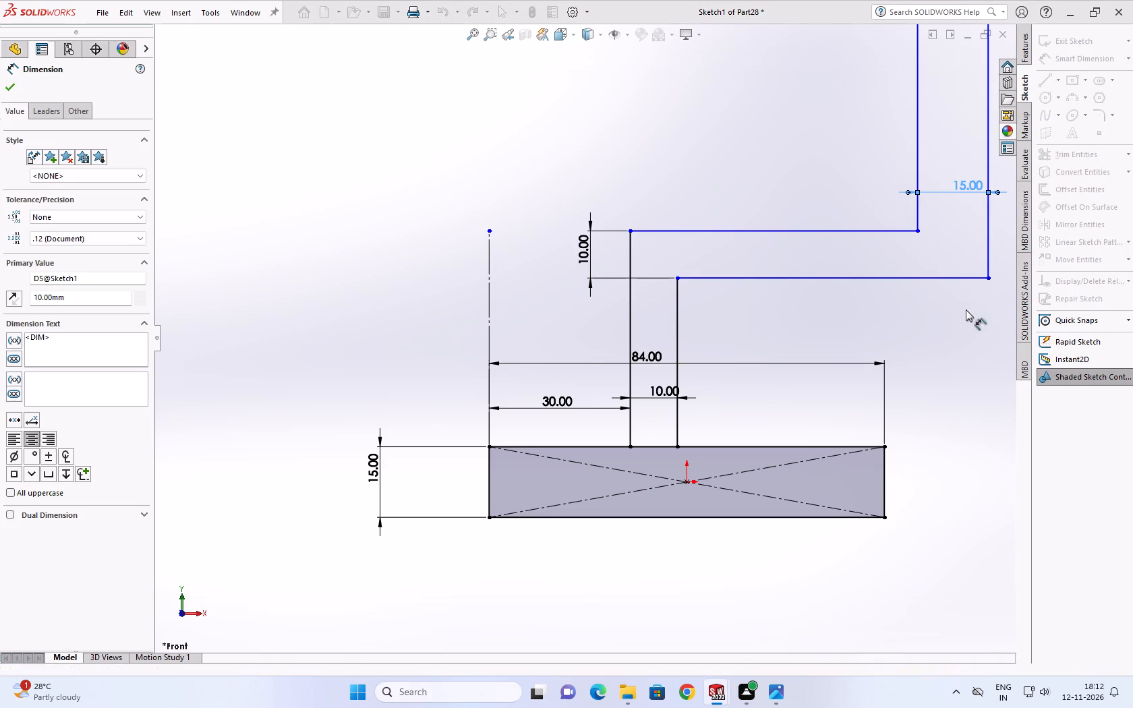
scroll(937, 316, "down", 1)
Switch to the reference drawing in Photos and examine the bracket's pictorial view for its bend radii and thicknesses.
left_click(774, 684)
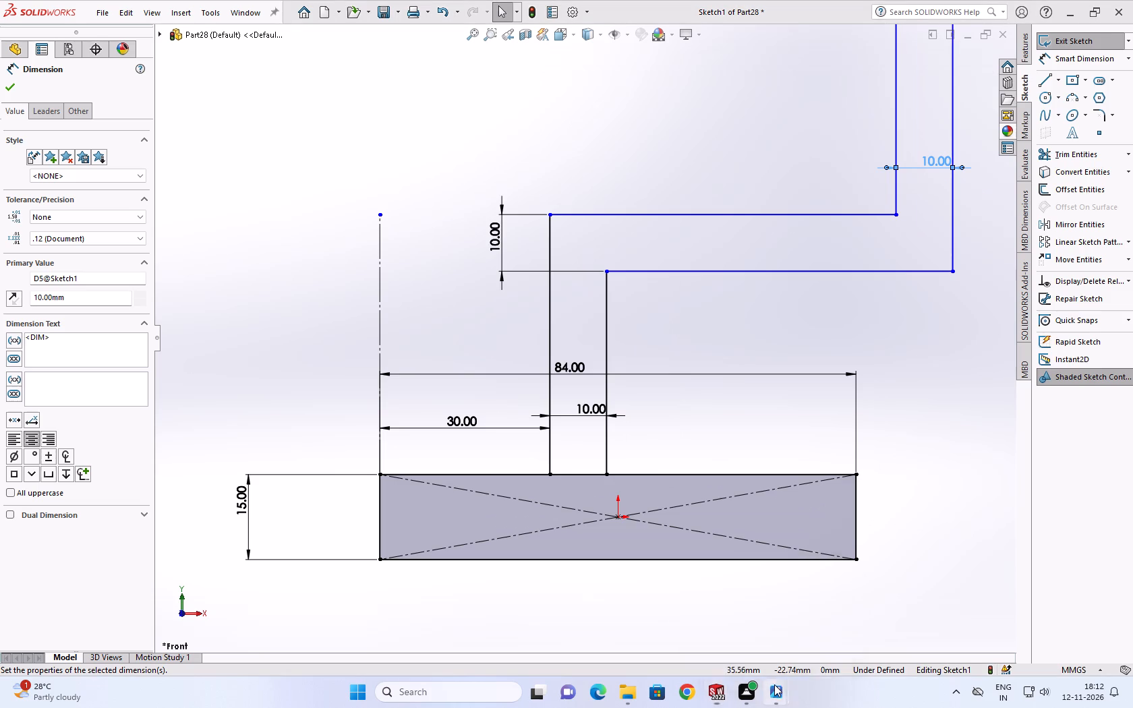
left_click(794, 621)
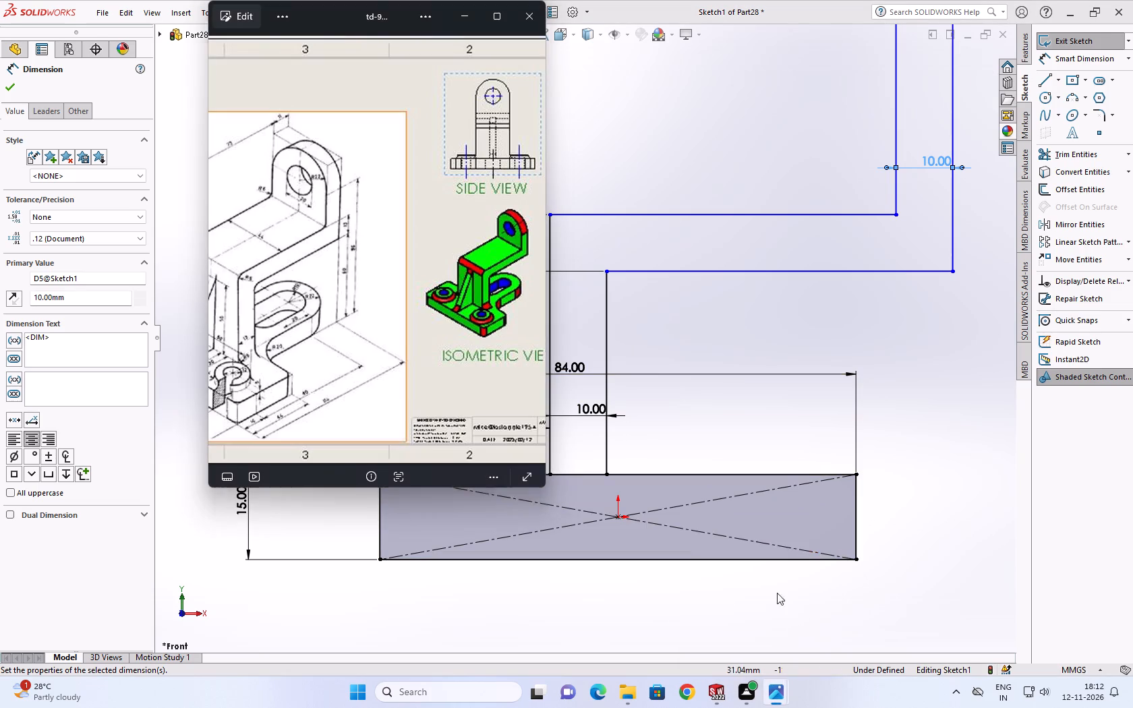
scroll(332, 270, "up", 2)
scroll(311, 319, "down", 2)
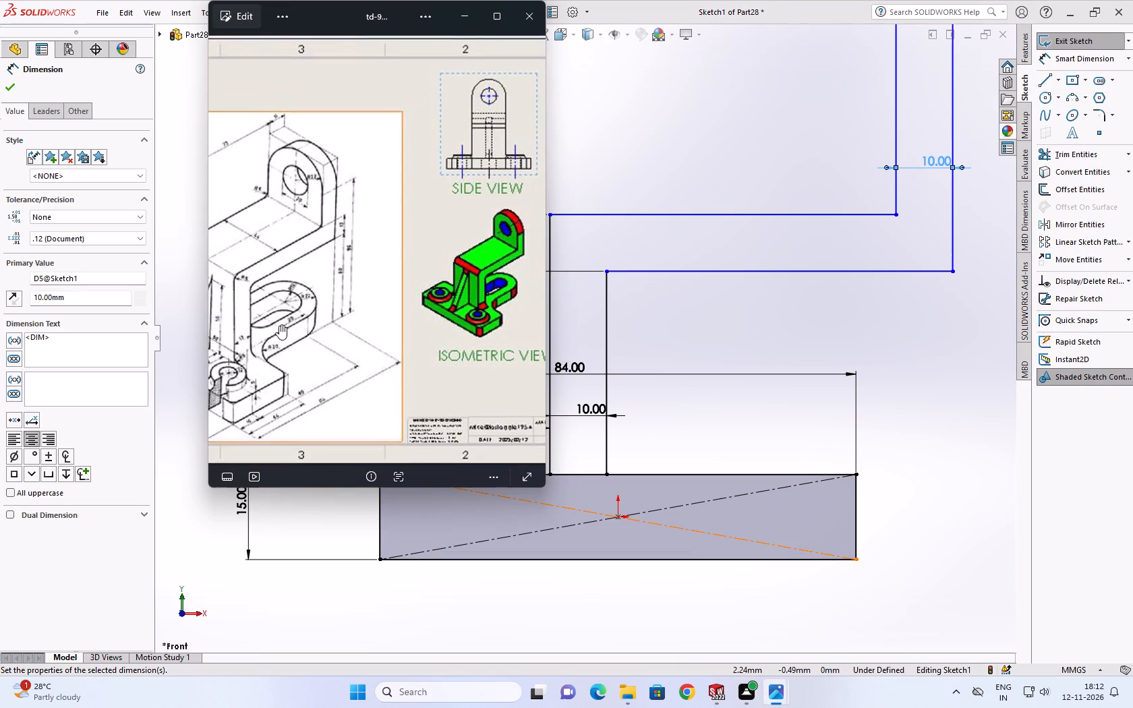
scroll(277, 328, "down", 1)
scroll(264, 342, "up", 1)
middle_click_drag(252, 339, 344, 334)
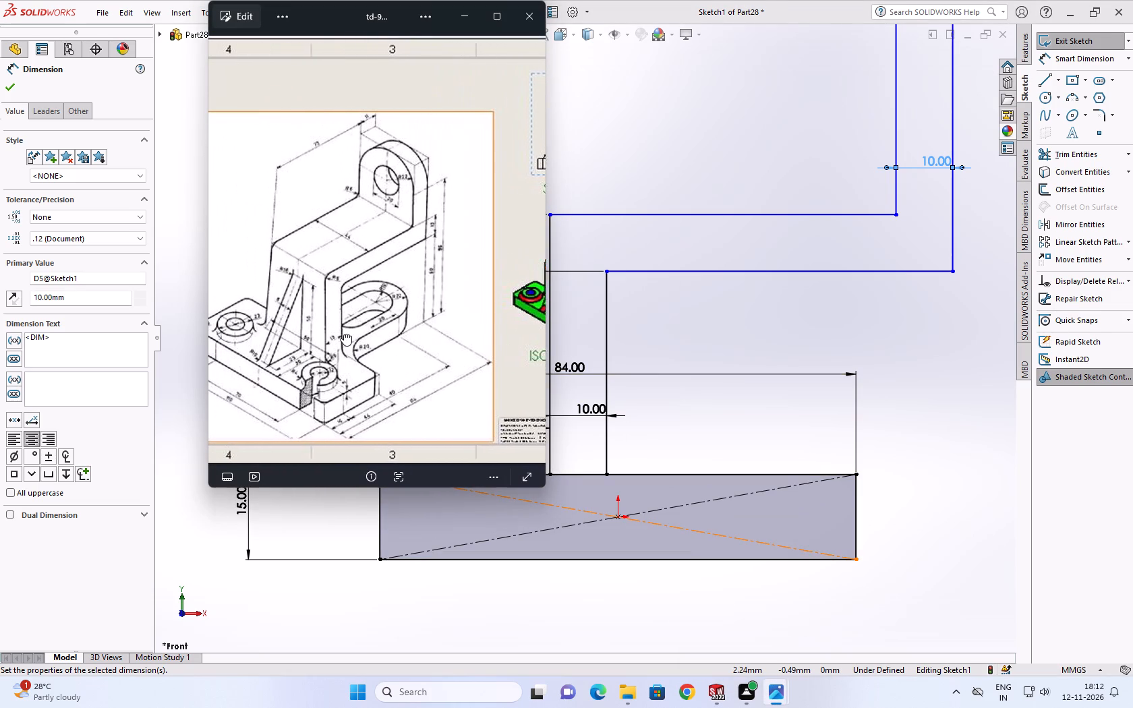
middle_click_drag(344, 334, 232, 279)
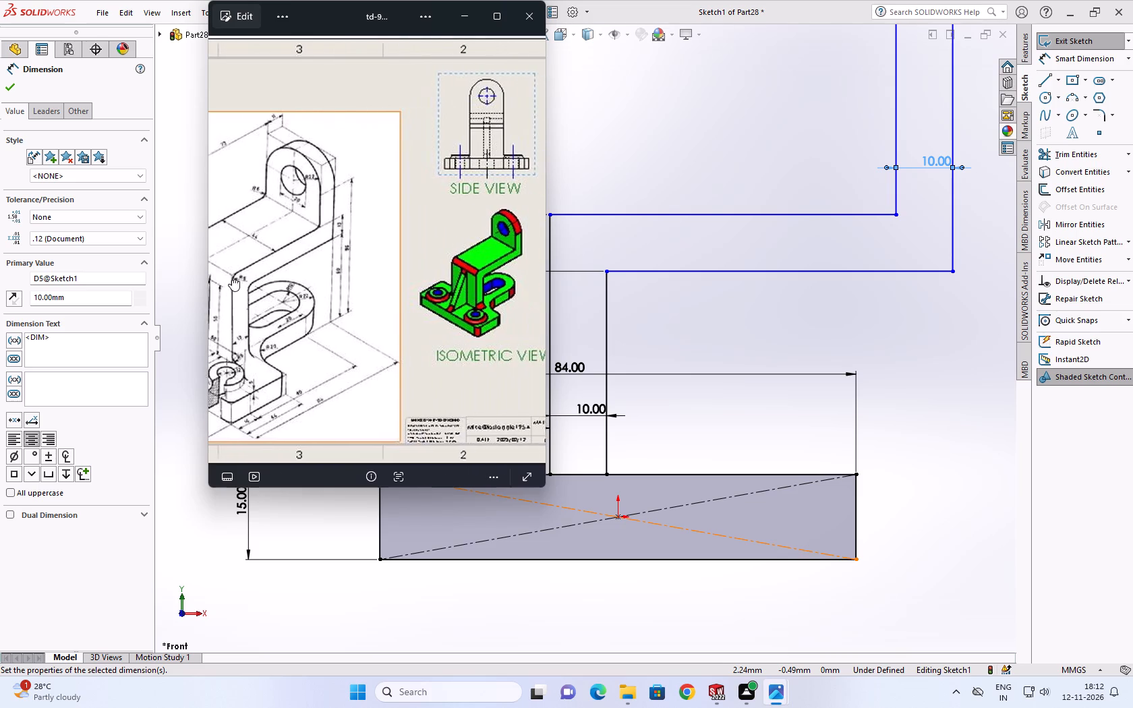
middle_click_drag(232, 279, 105, 267)
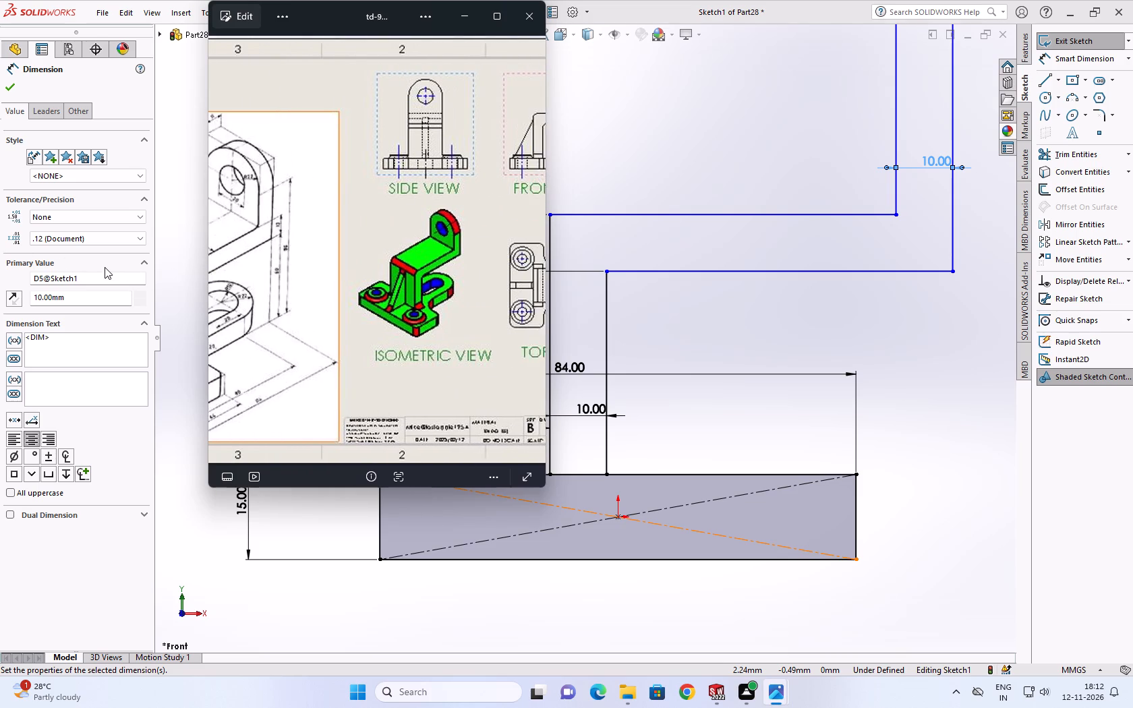
middle_click_drag(105, 267, 268, 291)
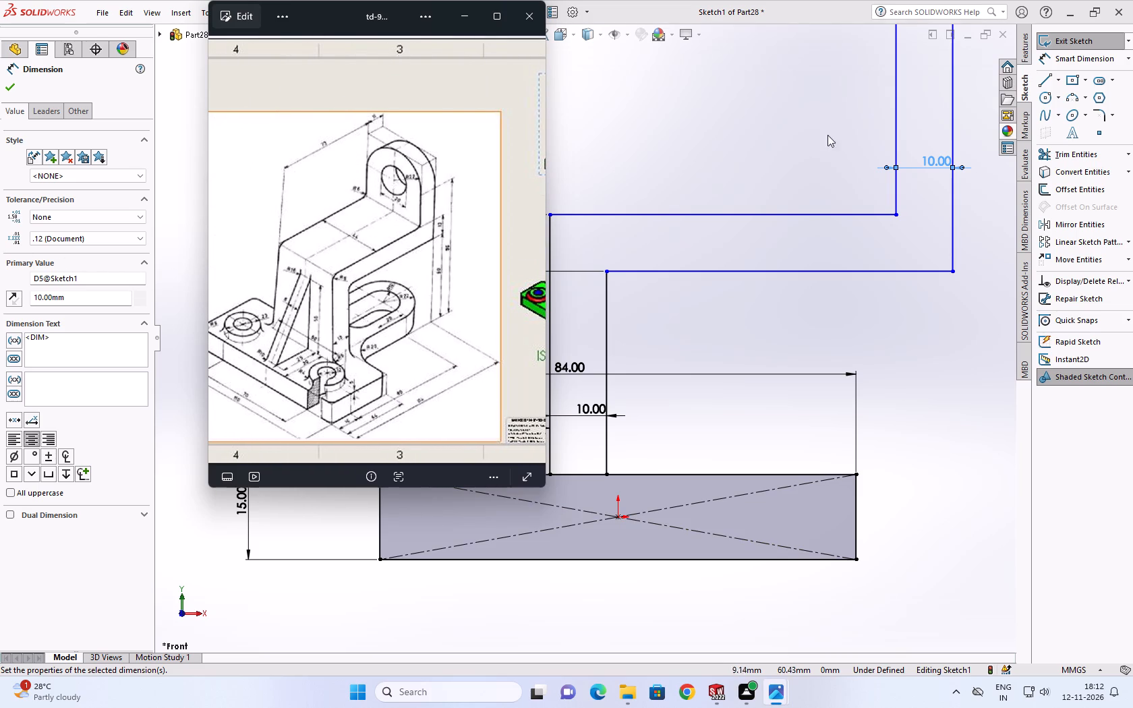
Add 5 mm sketch fillets to the stepped profile's four bend corners and the top left corner of its upper upright.
left_click(1105, 110)
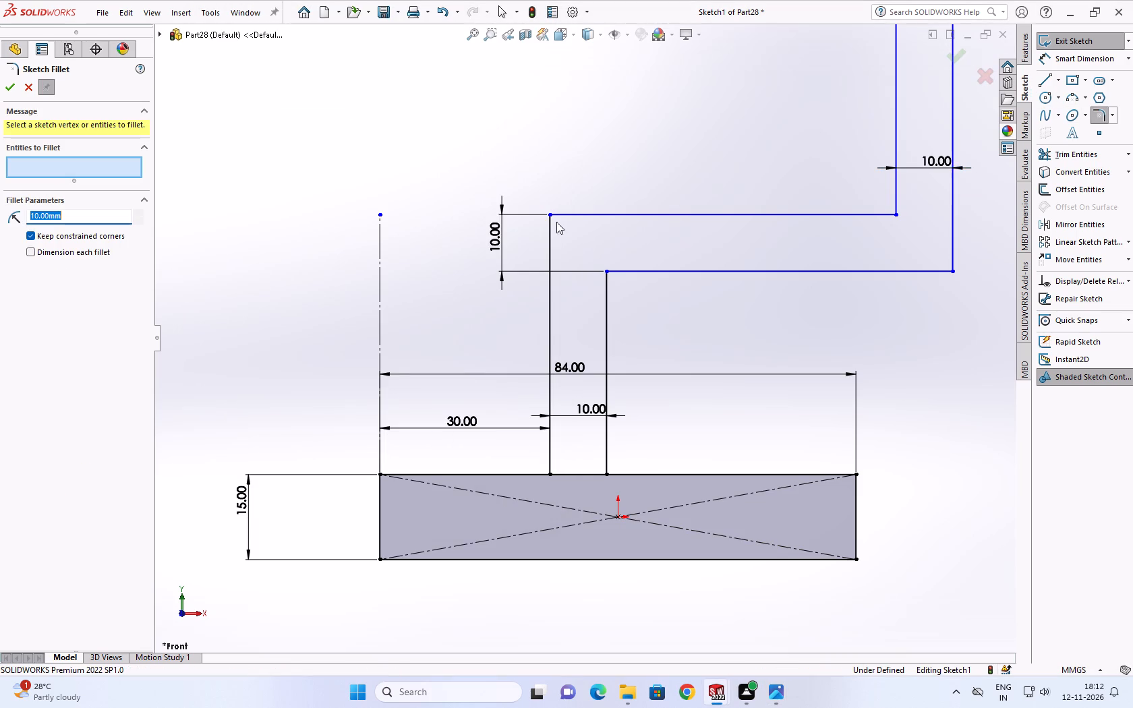
left_click(548, 213)
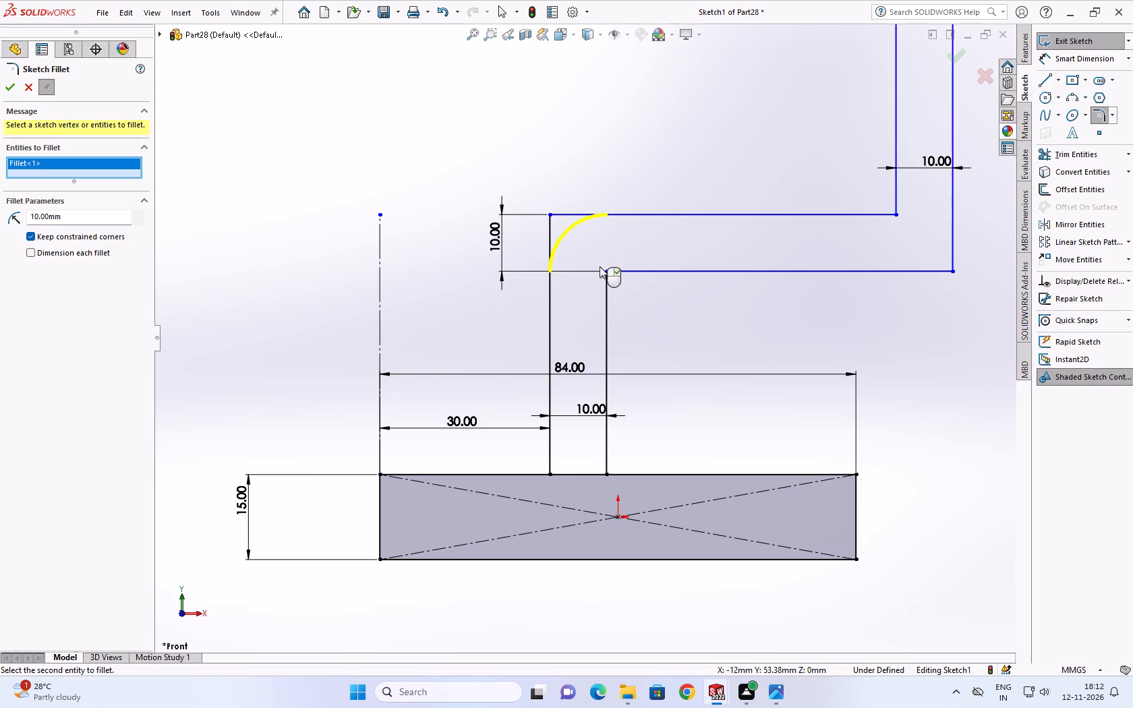
left_click(604, 270)
left_click(955, 274)
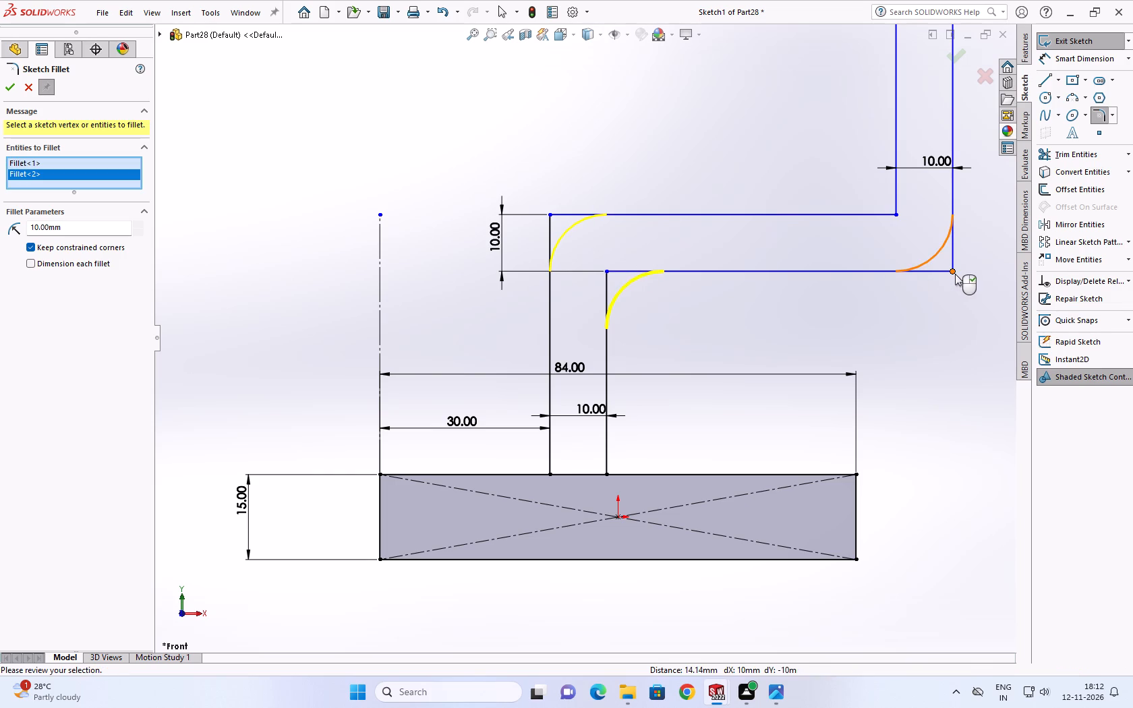
left_click(894, 216)
scroll(880, 161, "up", 4)
scroll(765, 145, "down", 2)
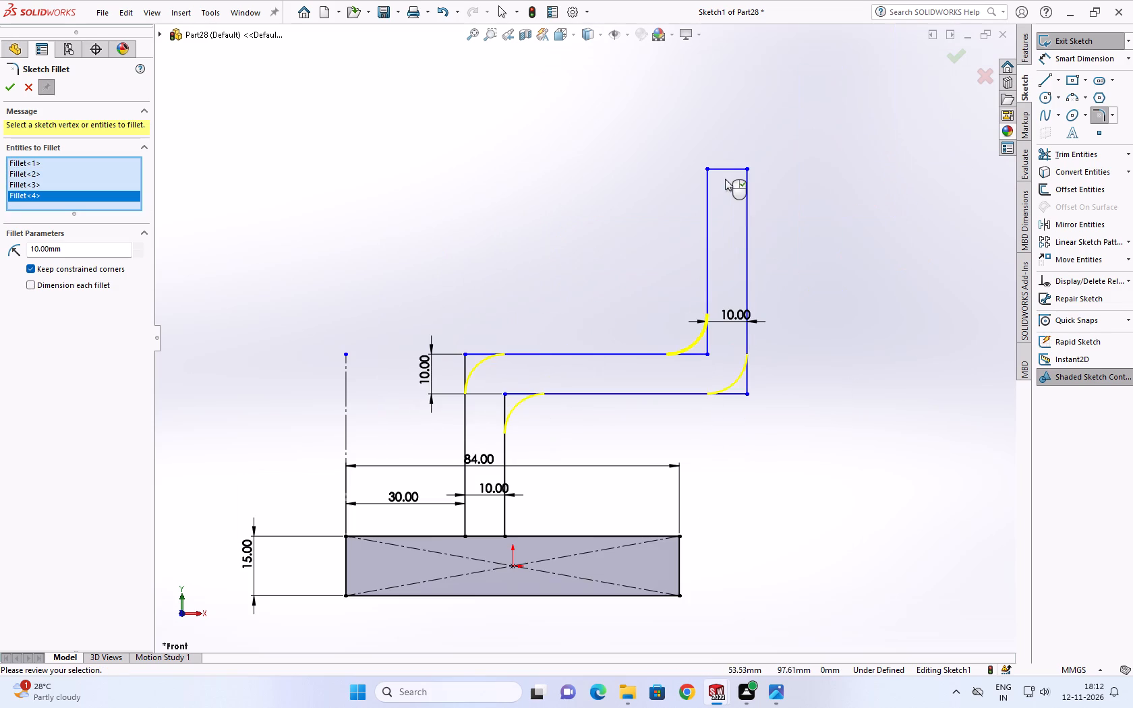
left_click(705, 167)
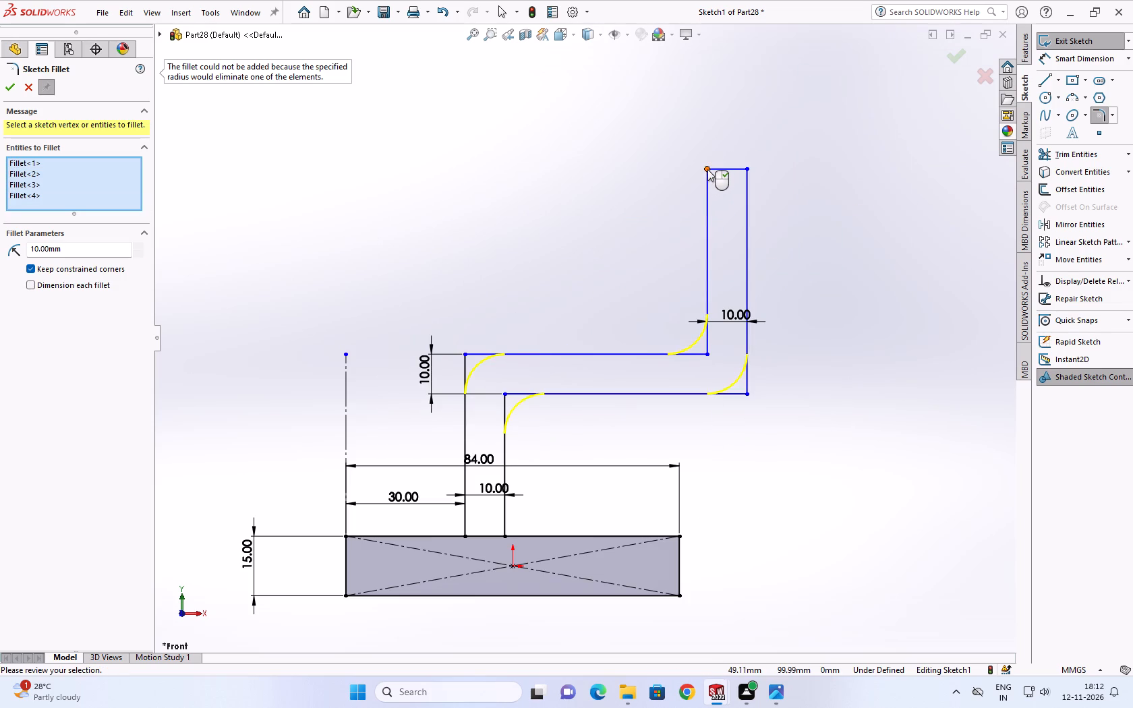
left_click(707, 169)
double_click(74, 256)
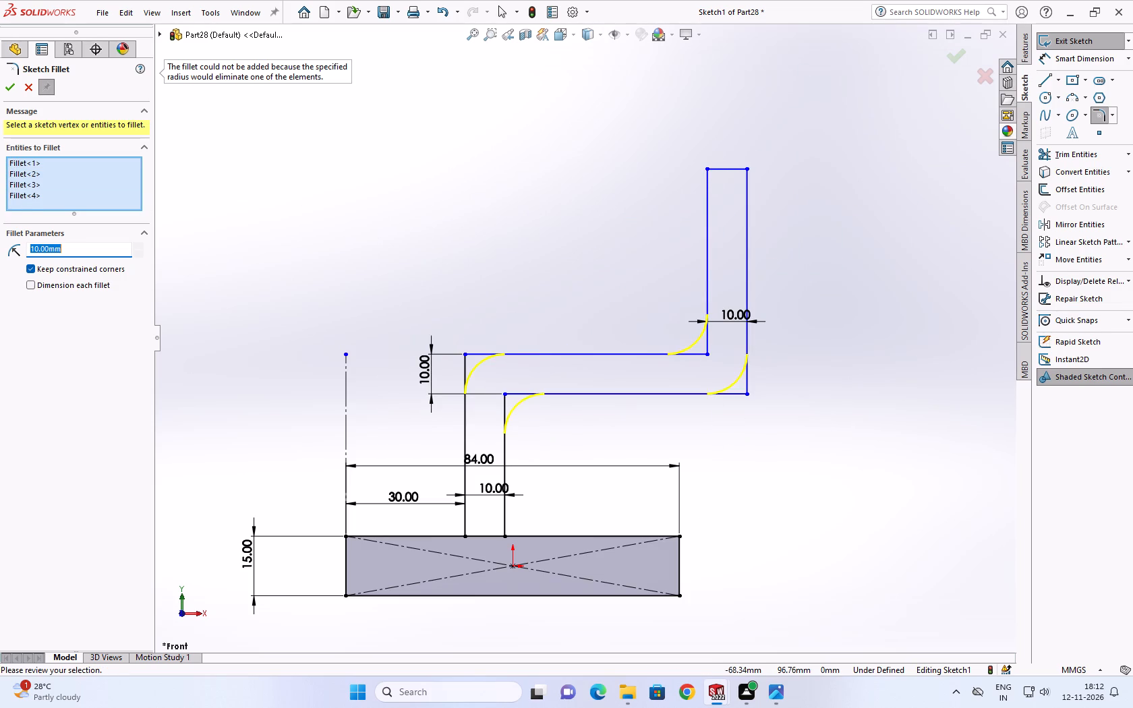
key("5")
key("Return")
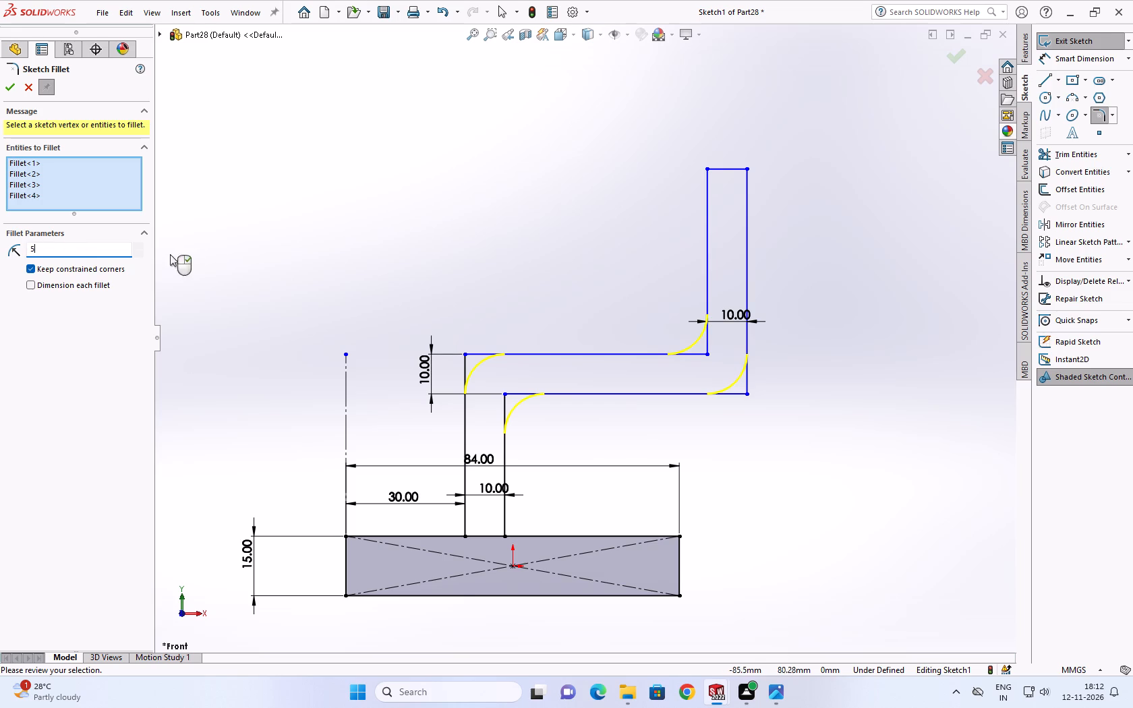
left_click(705, 170)
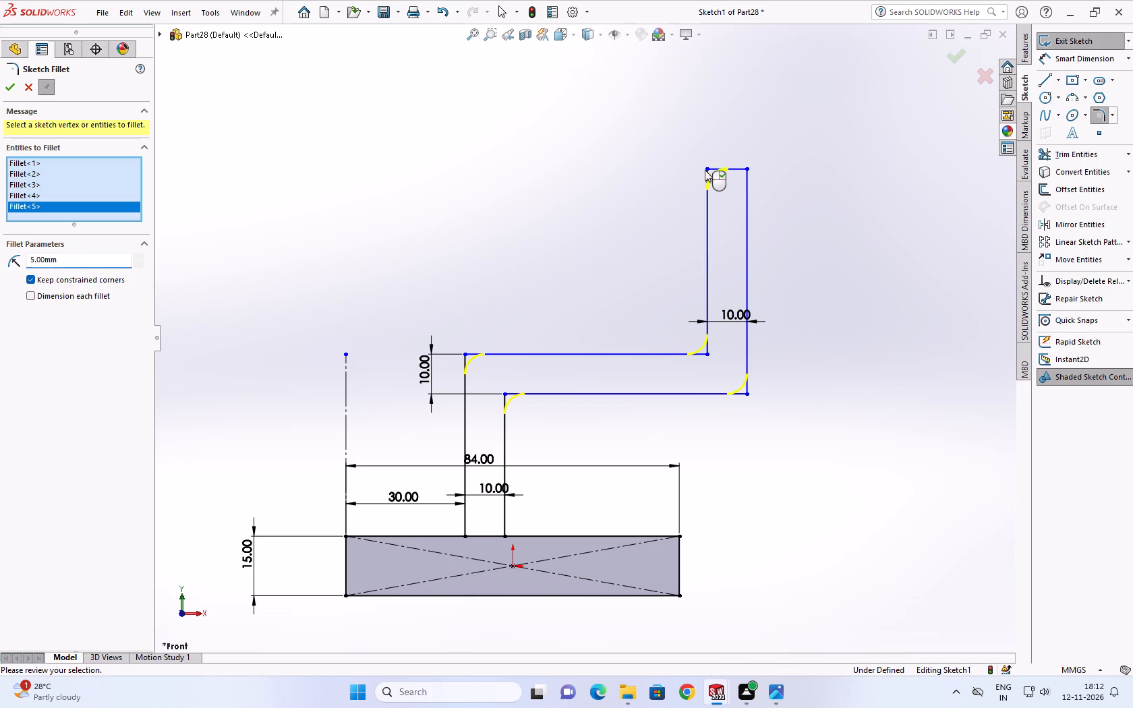
left_click(748, 171)
left_click(95, 259)
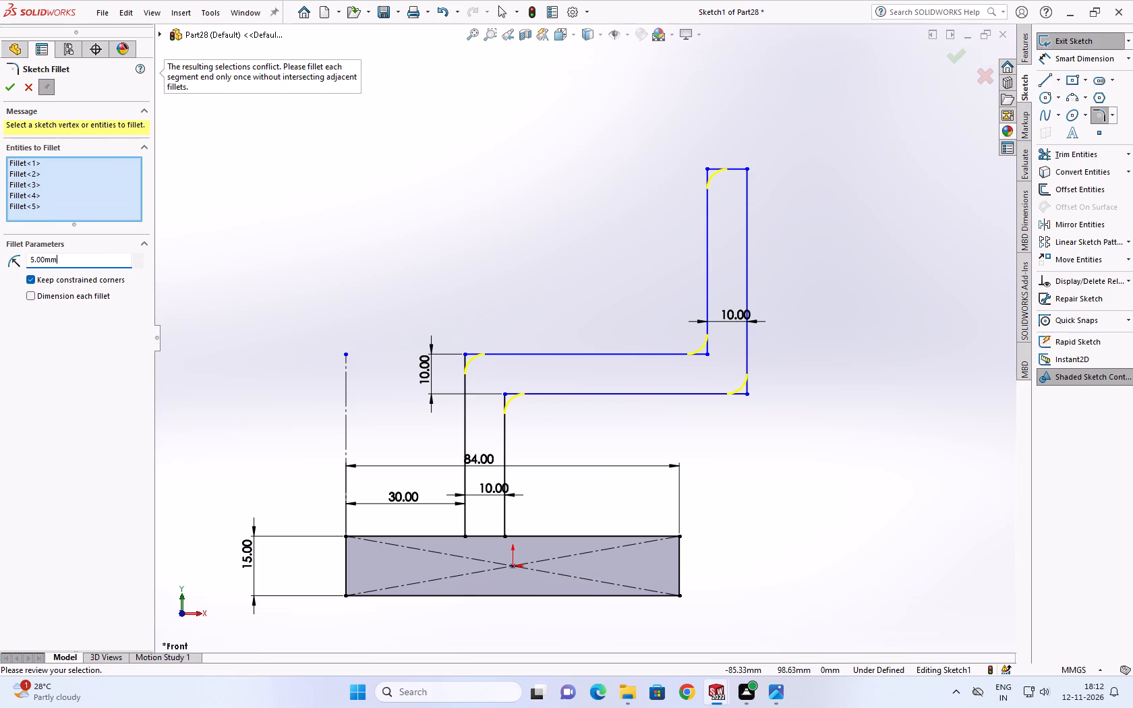
left_click(97, 259)
left_click(16, 92)
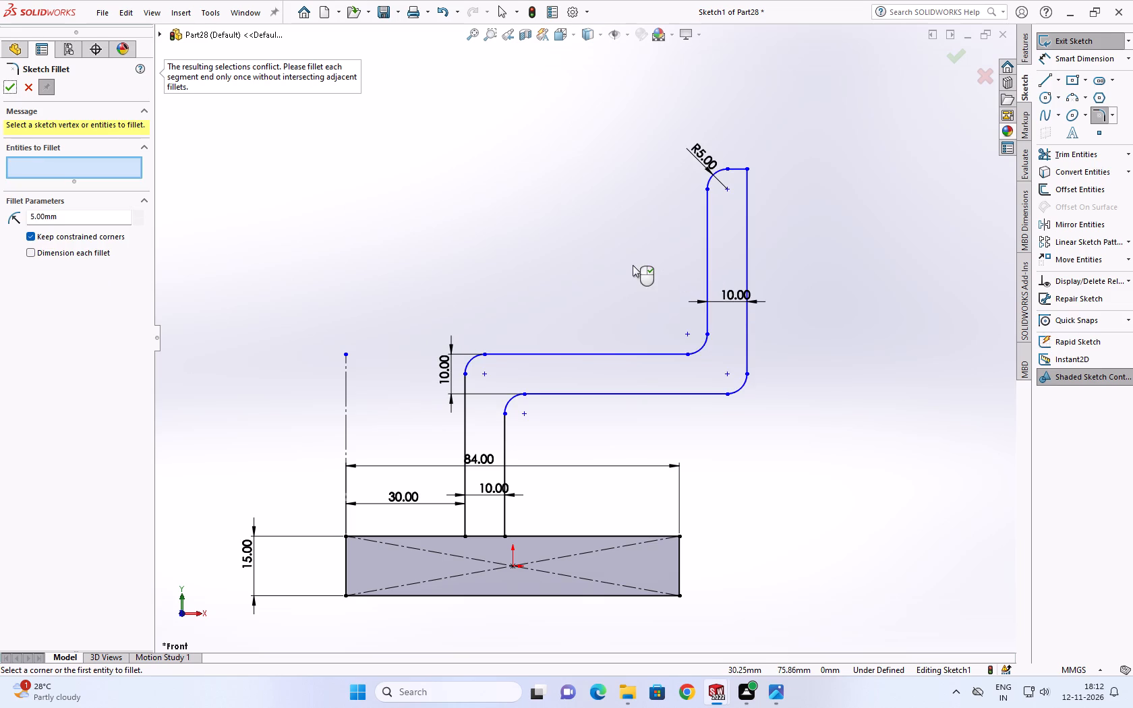
Return to the reference drawing in Photos and check the wall thicknesses of the bracket's stepped profile.
scroll(583, 333, "down", 2)
scroll(530, 398, "up", 2)
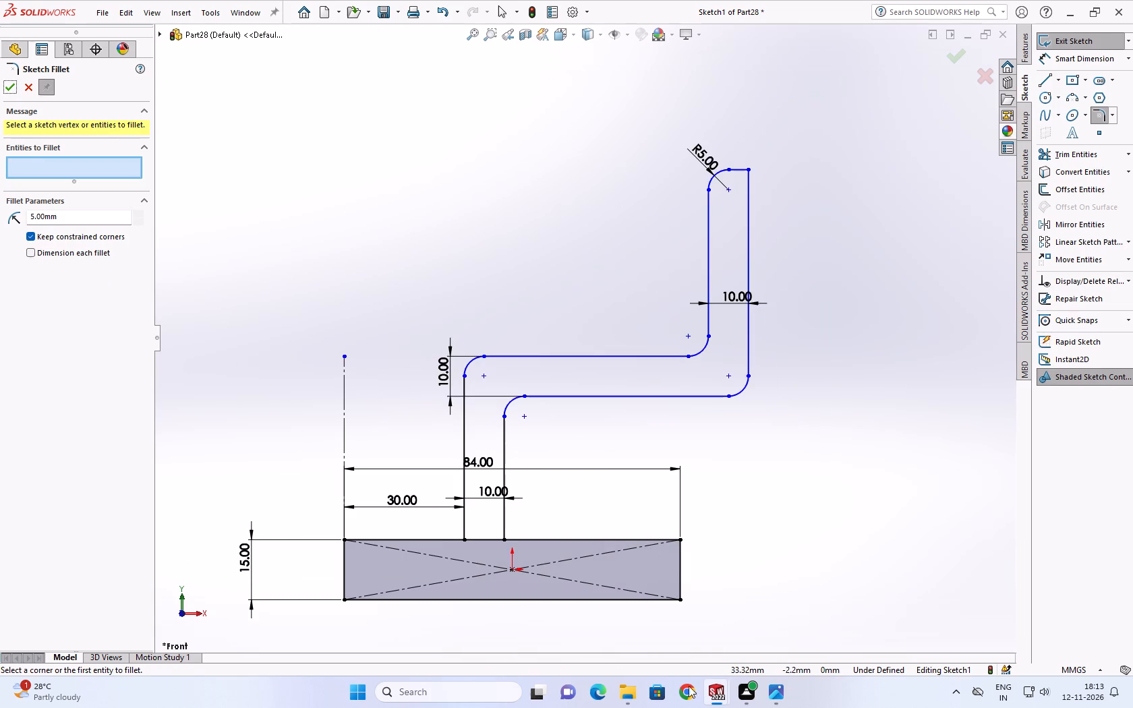
left_click(788, 643)
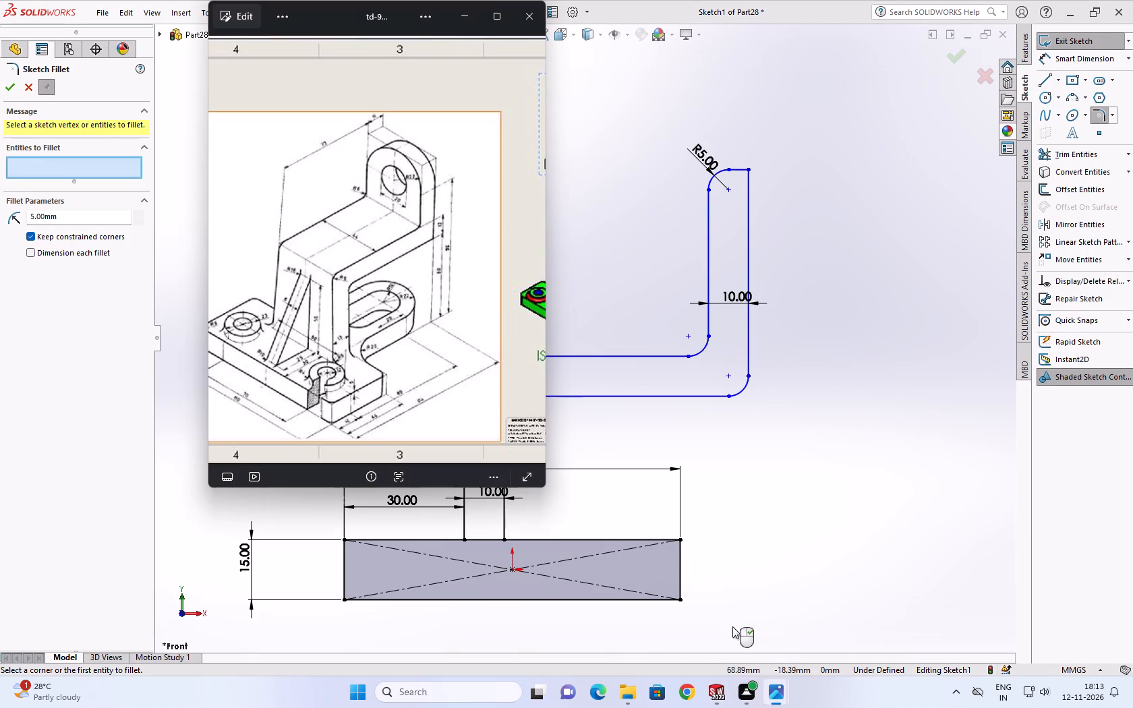
scroll(279, 276, "up", 1)
middle_click_drag(303, 282, 250, 291)
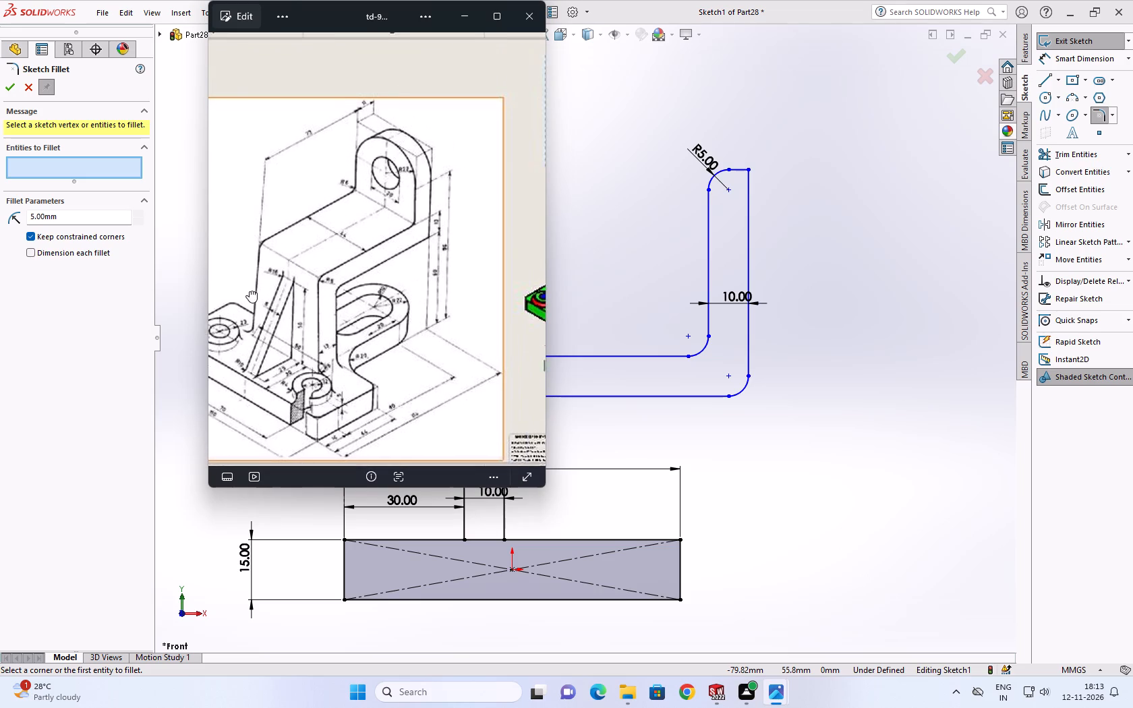
middle_click_drag(250, 291, 221, 295)
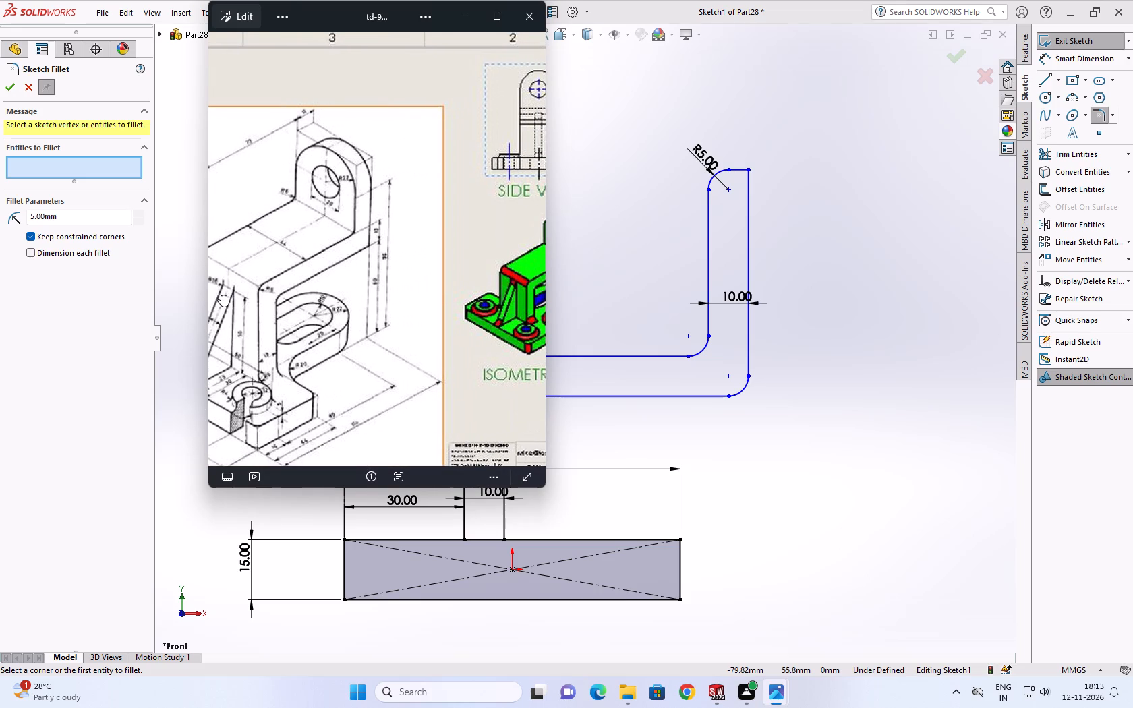
middle_click_drag(221, 295, 270, 288)
scroll(271, 292, "up", 2)
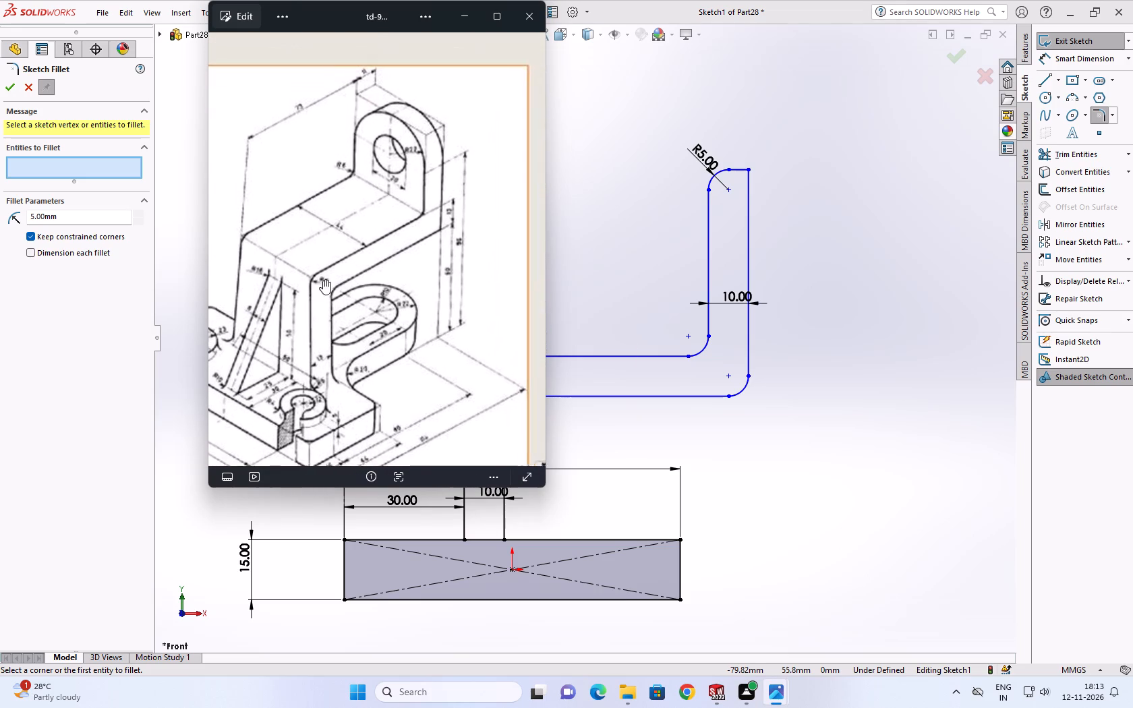
Close the Sketch Fillet command in SOLIDWORKS and set the upper upright's thickness to 12 mm.
double_click(730, 300)
double_click(728, 297)
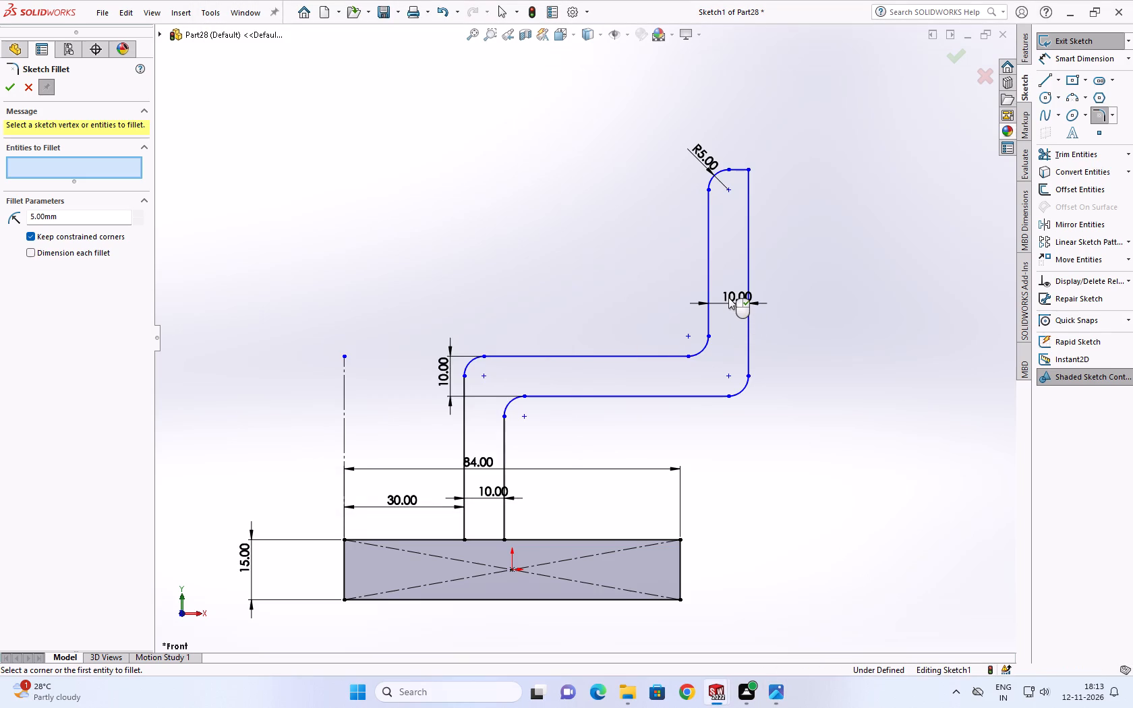
triple_click(728, 297)
scroll(723, 296, "down", 3)
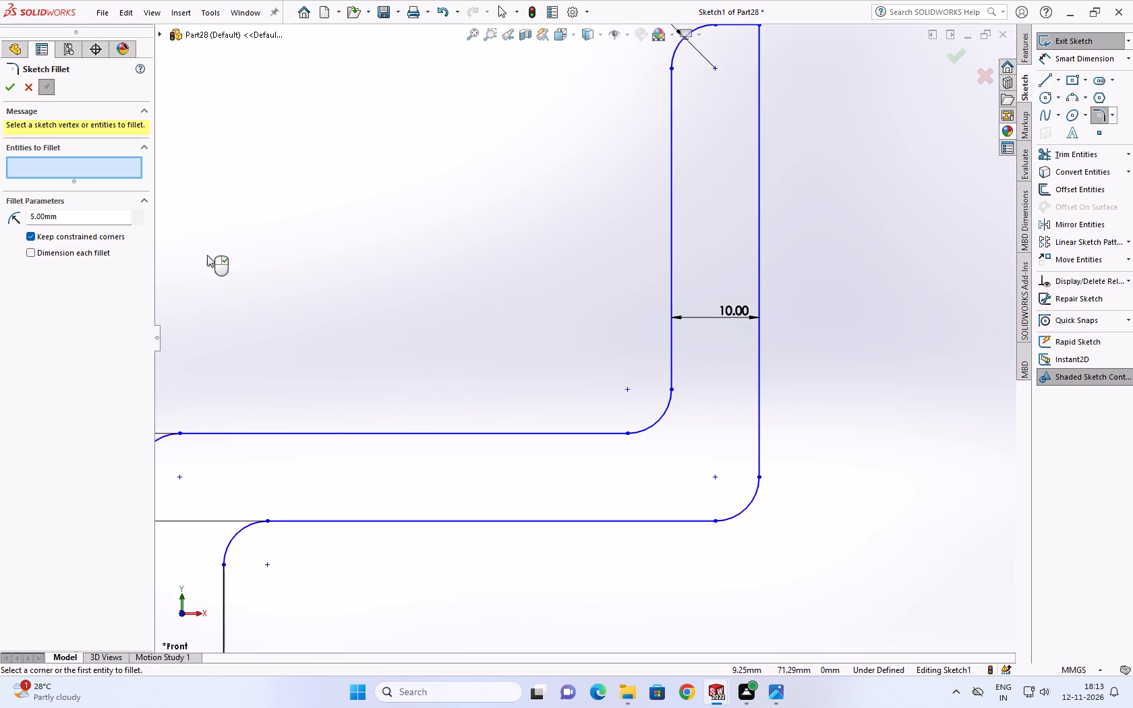
left_click(32, 85)
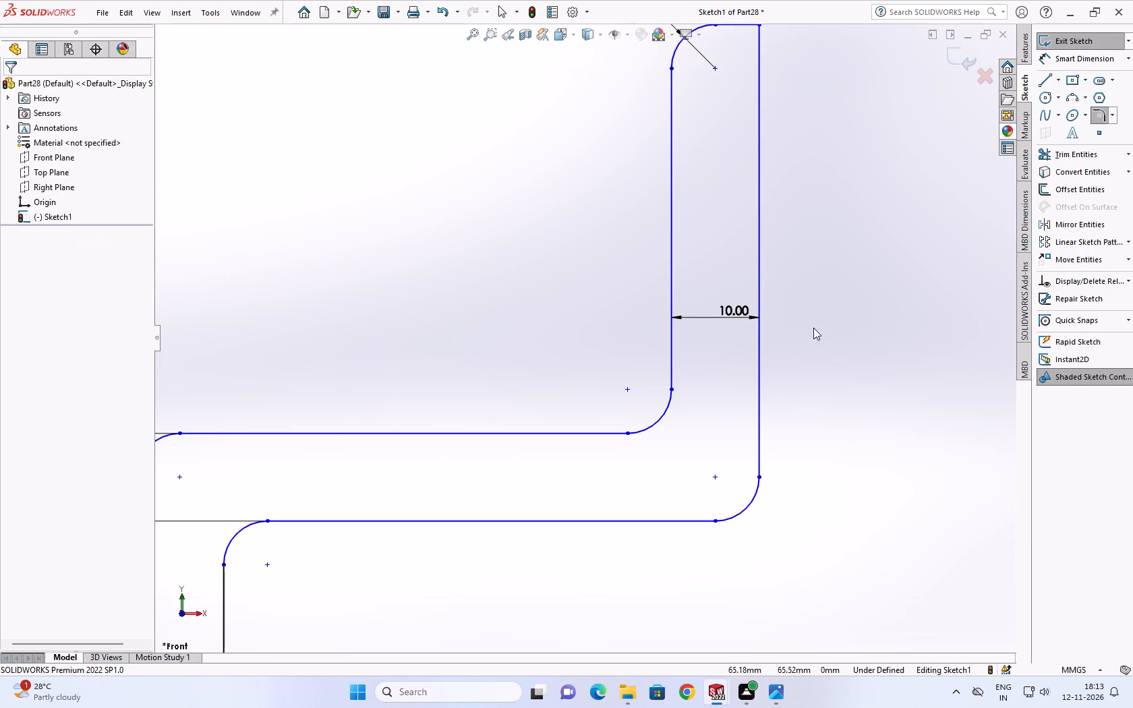
double_click(729, 307)
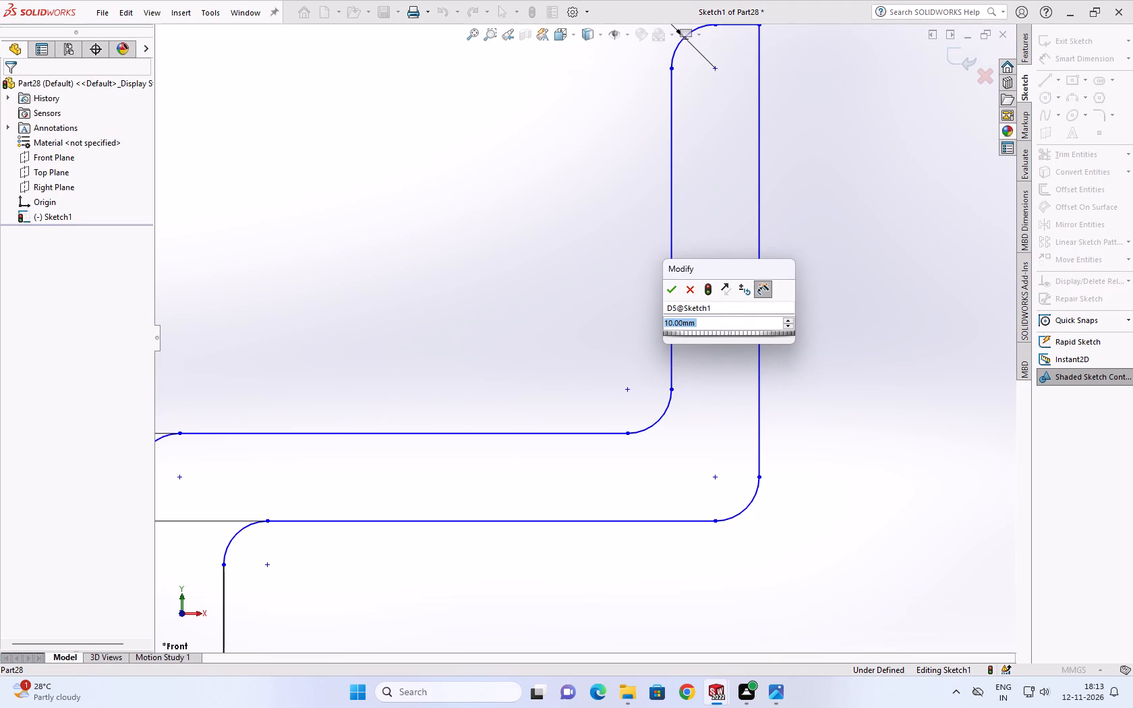
type("12")
key("Return")
Set the thickness of the profile's lower vertical leg to 12 mm.
scroll(680, 411, "up", 4)
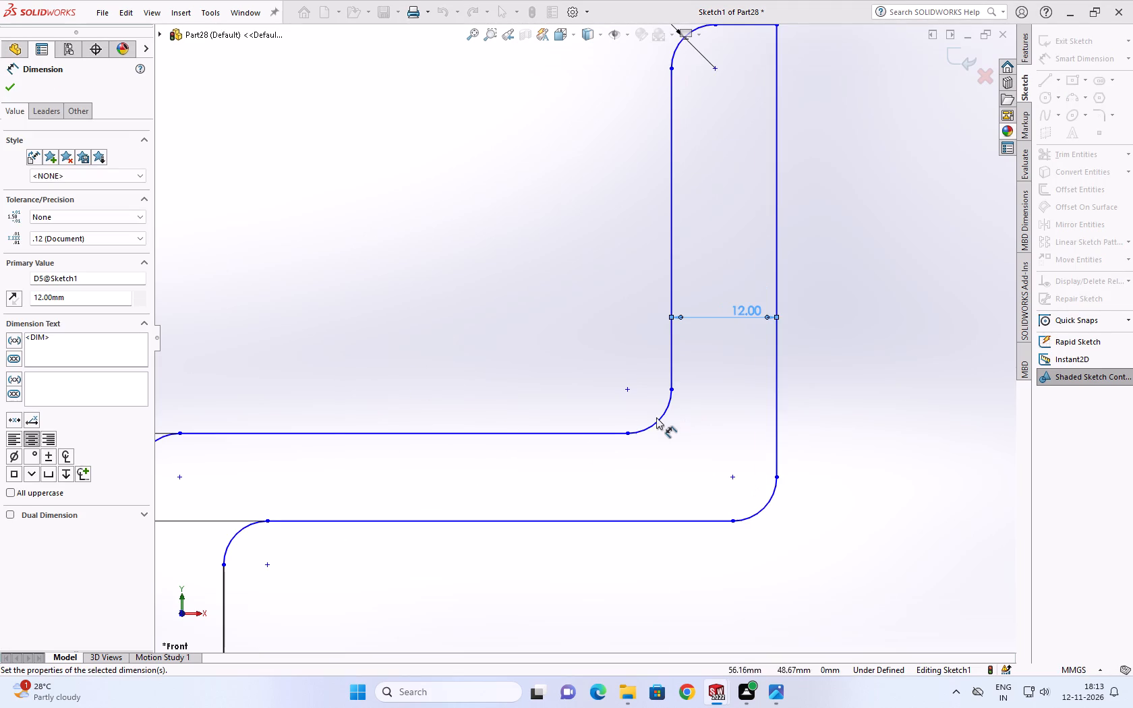
scroll(515, 452, "up", 2)
double_click(429, 491)
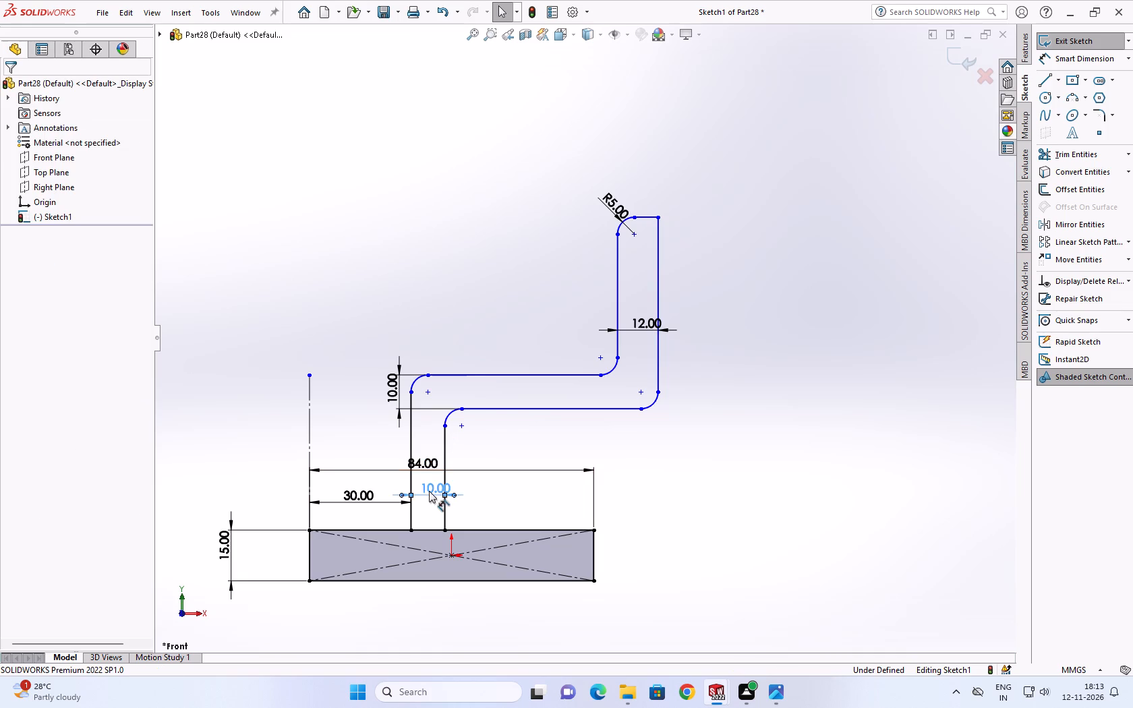
type("12")
key("Return")
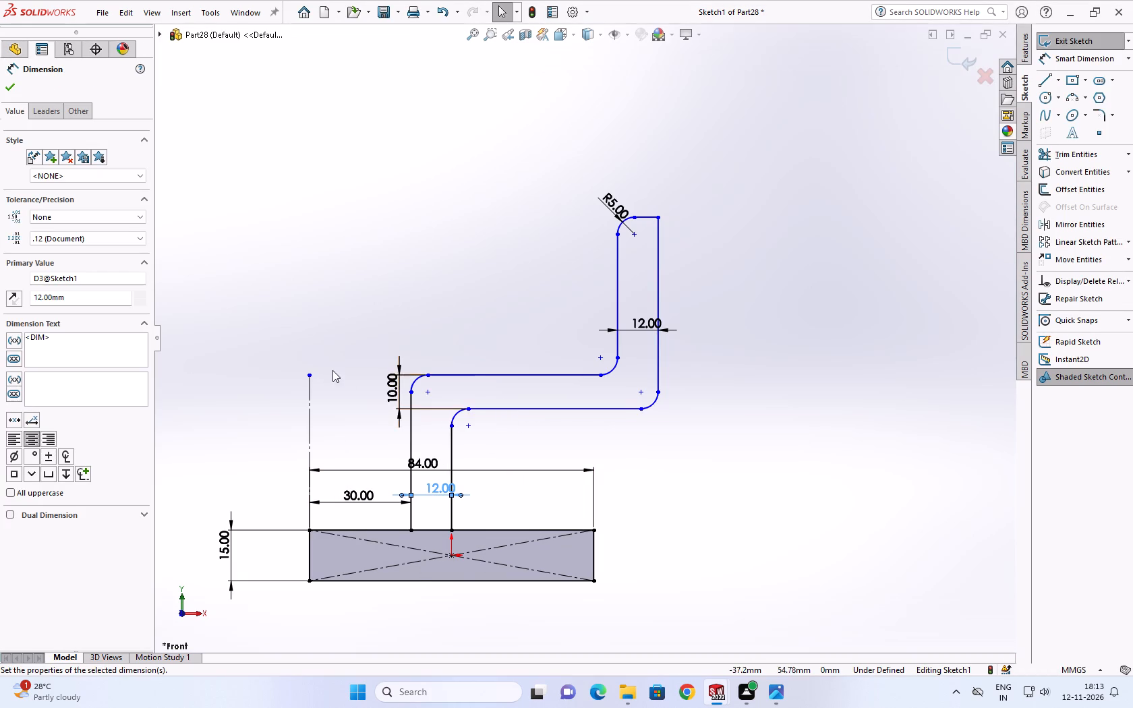
Set the thickness of the profile's horizontal arm to 12 mm.
double_click(393, 392)
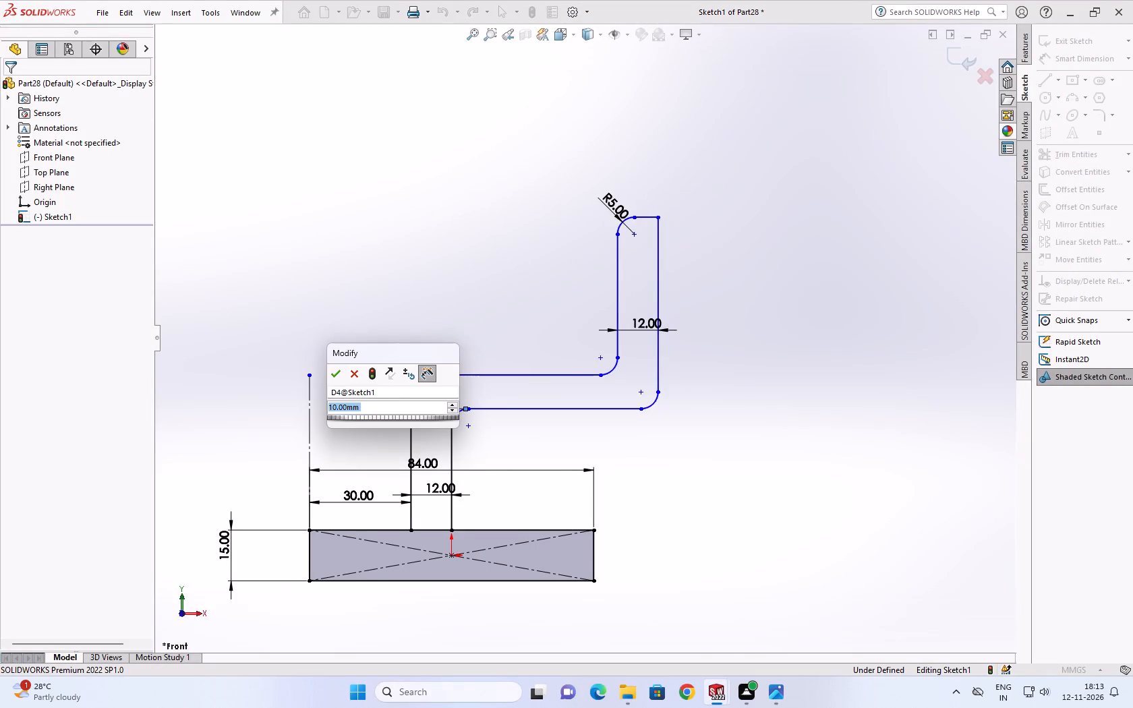
type("12")
key("Return")
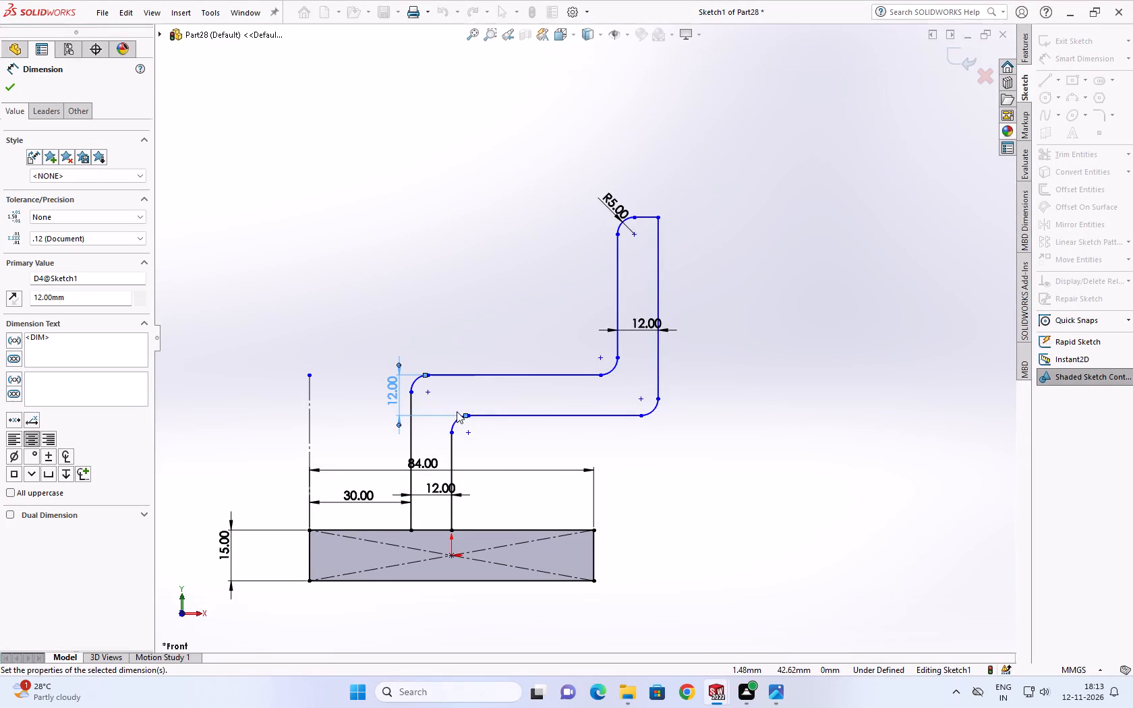
Switch to the reference drawing in Photos and examine the bracket's corner fillets and vertical dimensions.
scroll(470, 442, "down", 3)
scroll(613, 415, "up", 4)
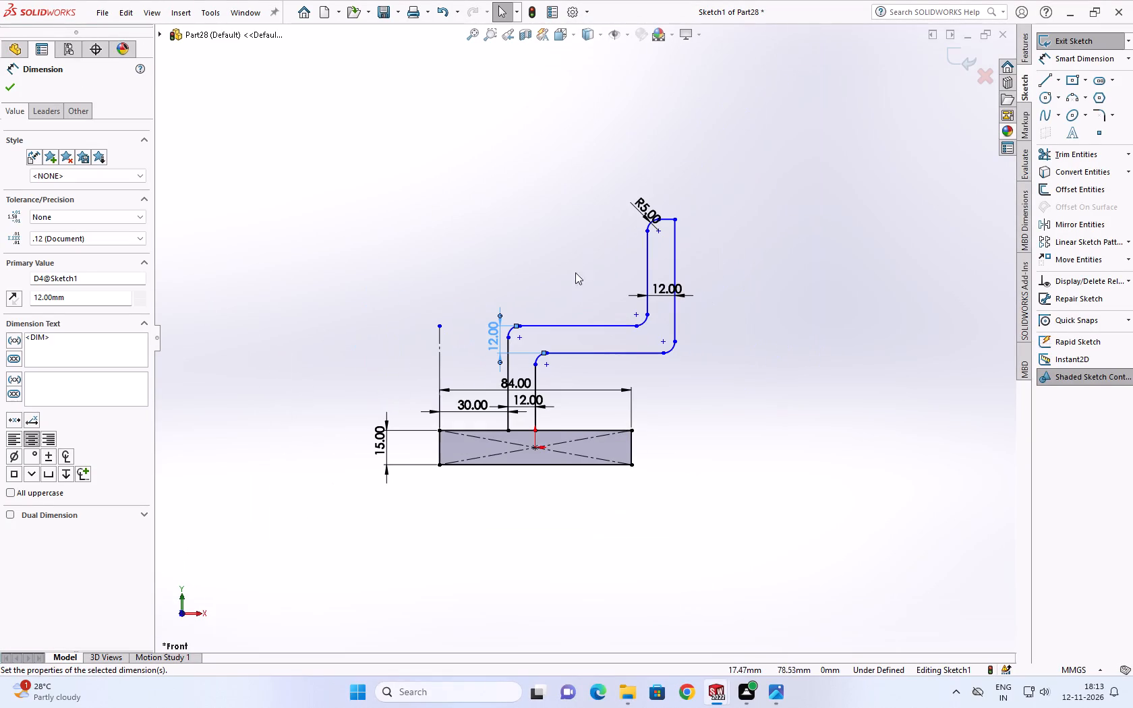
left_click(770, 686)
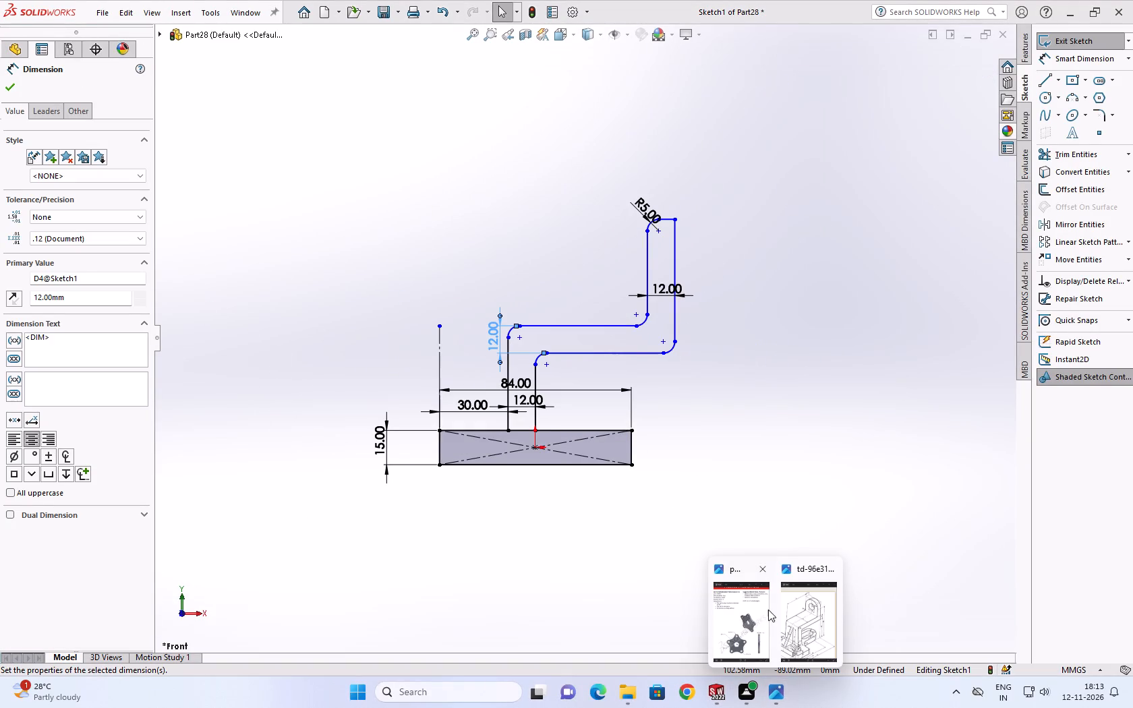
left_click(803, 614)
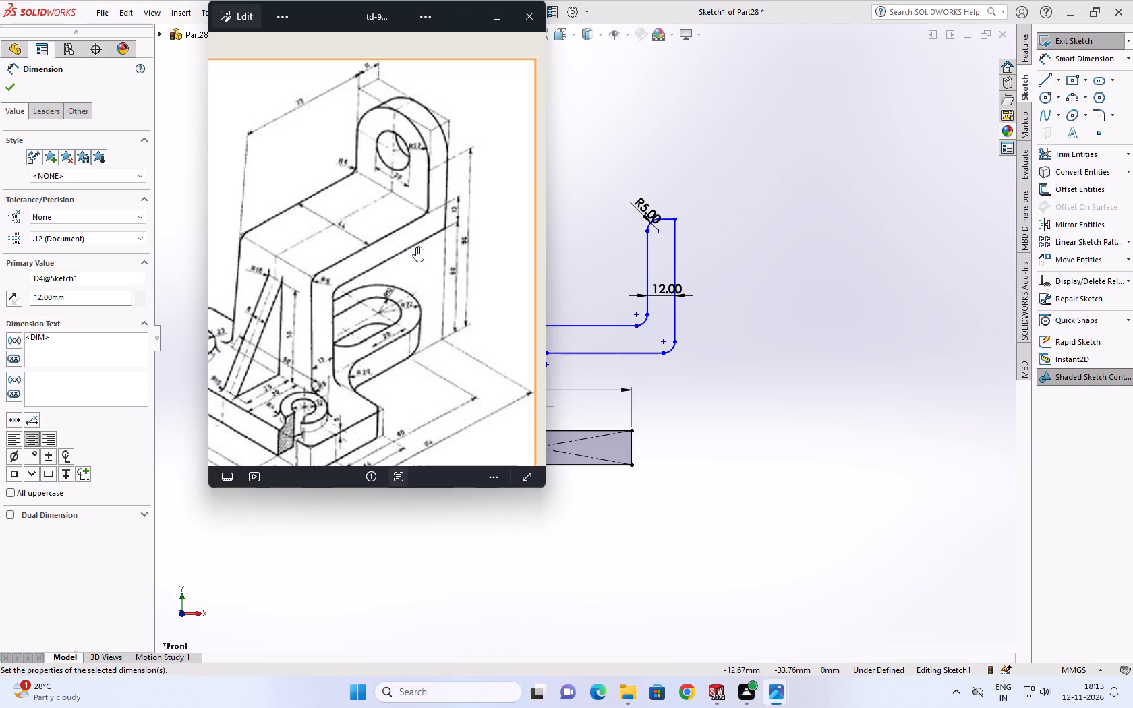
scroll(403, 281, "up", 3)
middle_click_drag(393, 282, 491, 124)
scroll(502, 154, "up", 8)
scroll(301, 279, "down", 11)
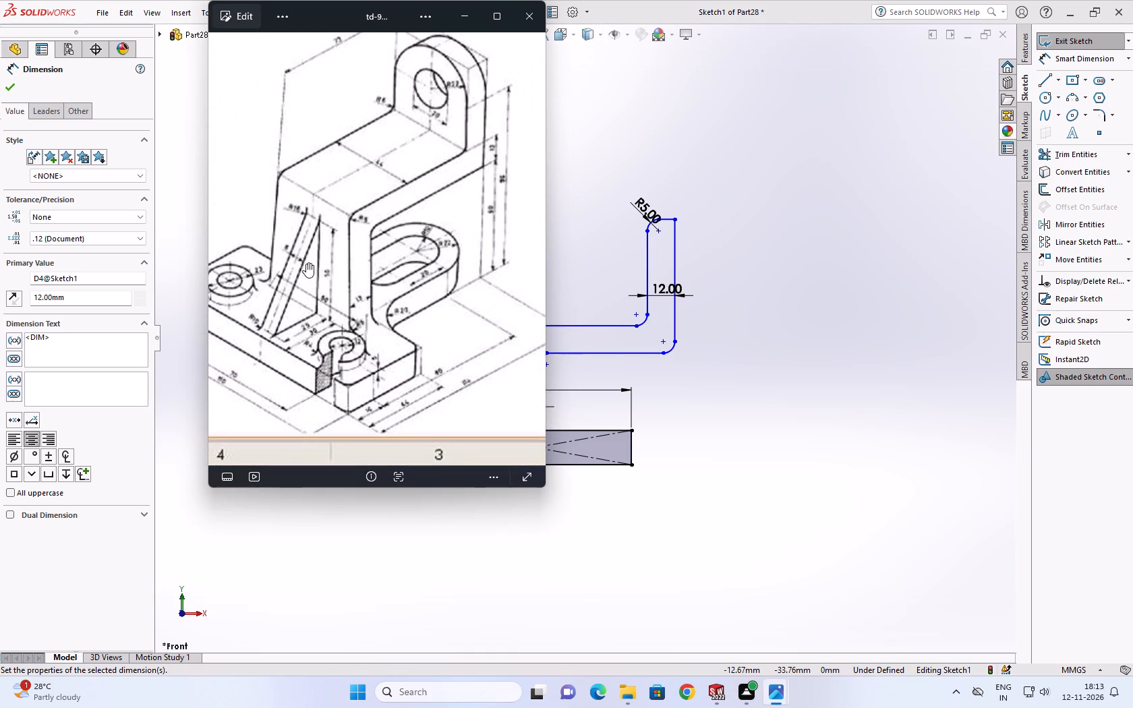
scroll(308, 262, "down", 5)
scroll(343, 345, "down", 1)
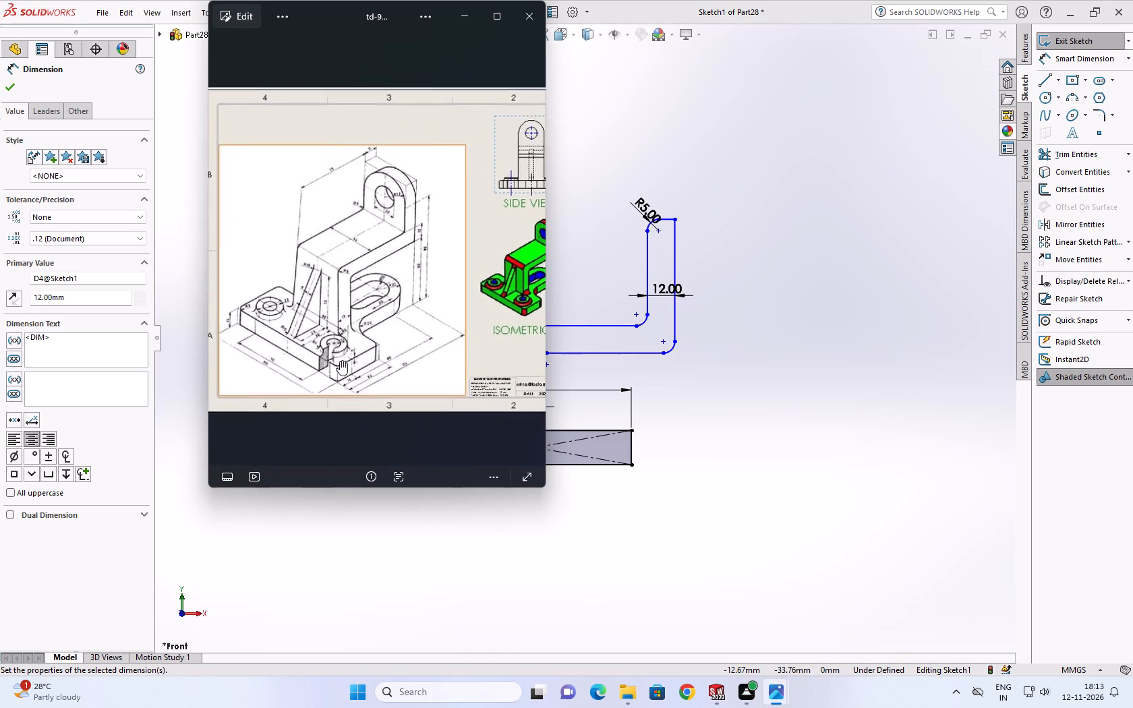
scroll(361, 337, "down", 2)
scroll(367, 281, "up", 1)
scroll(342, 309, "down", 1)
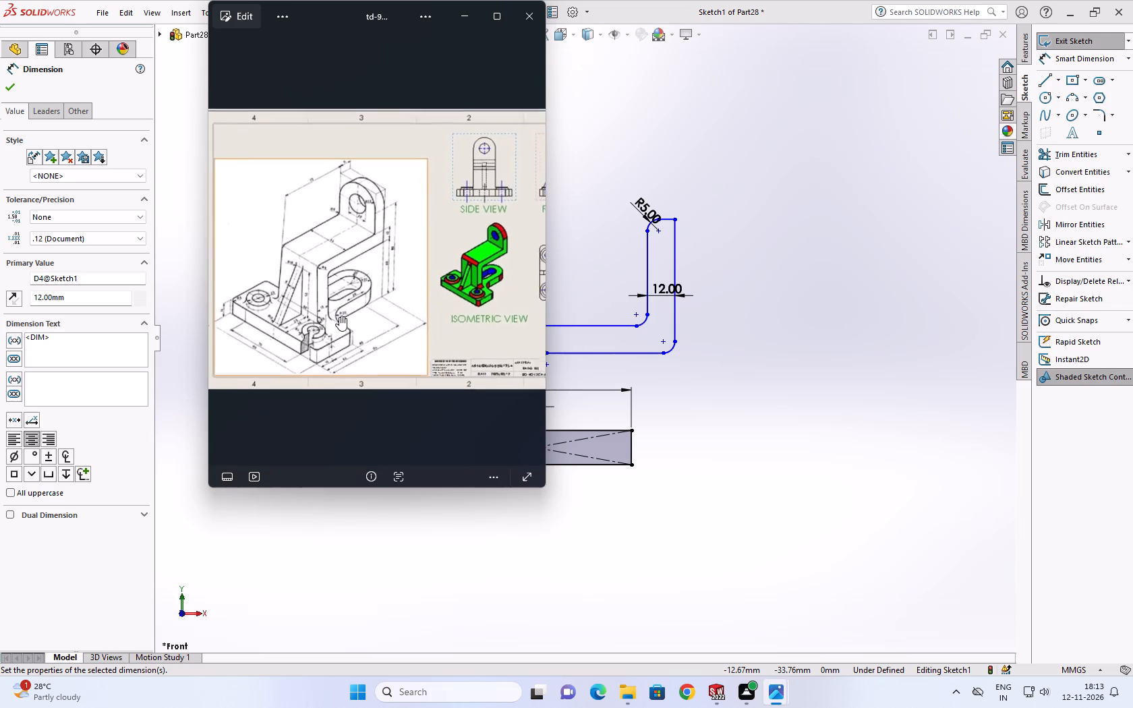
scroll(339, 293, "down", 3)
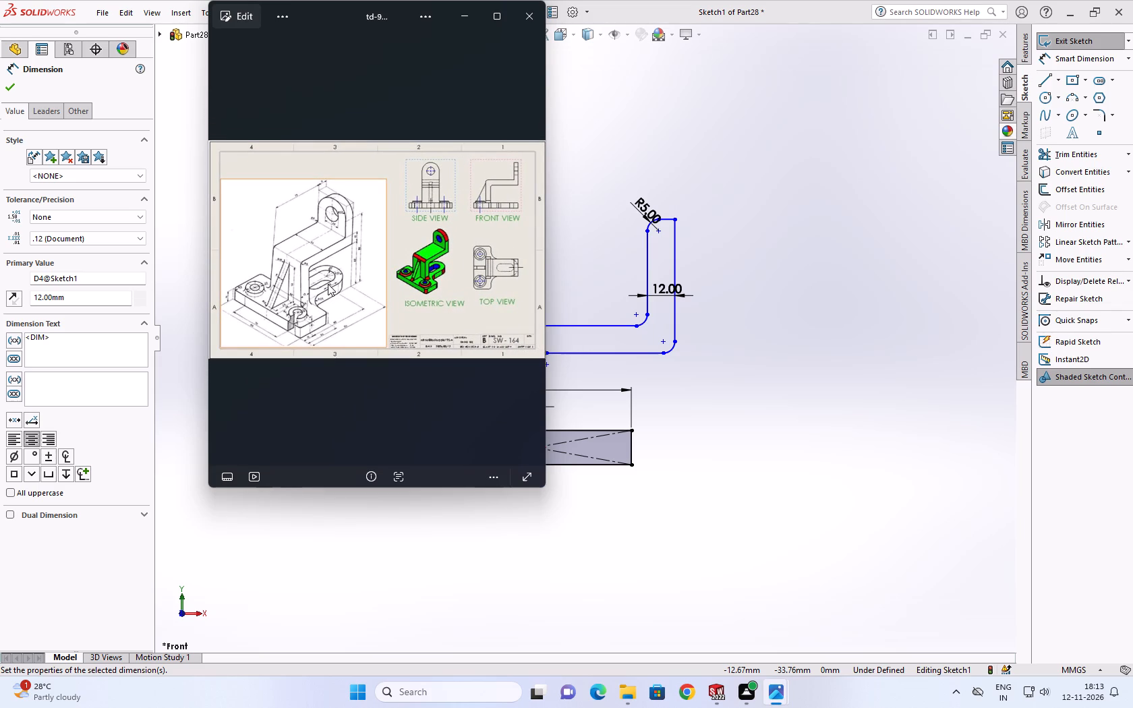
middle_click_drag(337, 233, 317, 237)
middle_click_drag(317, 237, 312, 239)
scroll(345, 239, "down", 3)
scroll(345, 240, "up", 9)
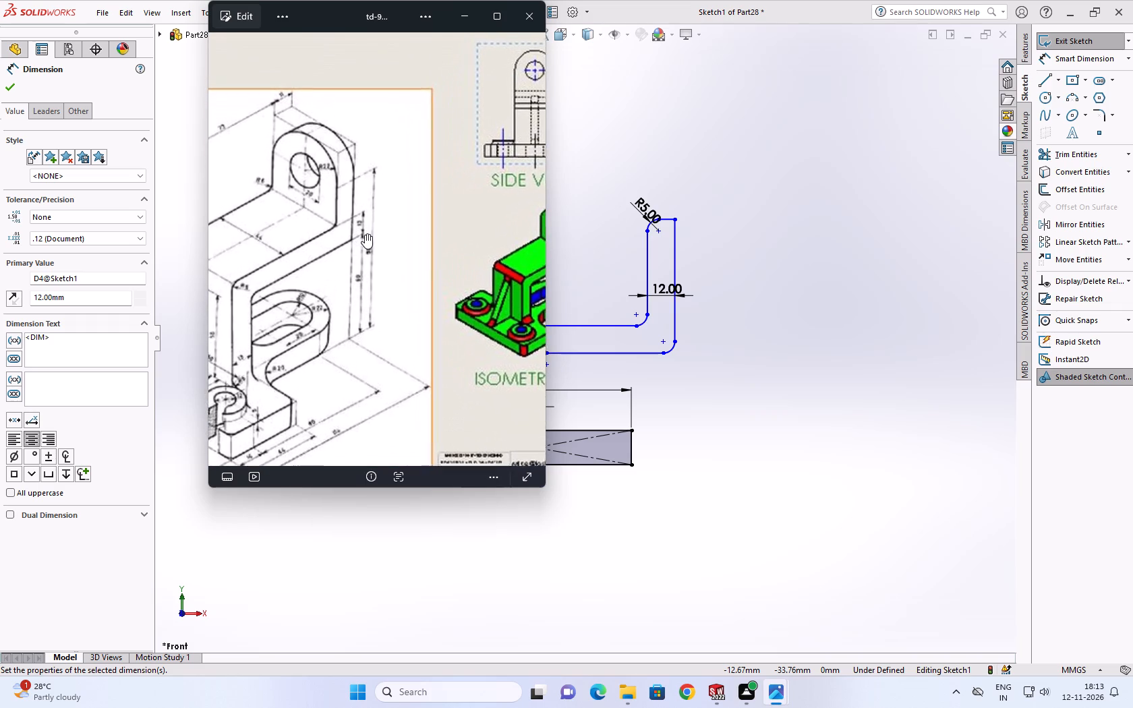
scroll(365, 234, "up", 1)
scroll(364, 258, "down", 1)
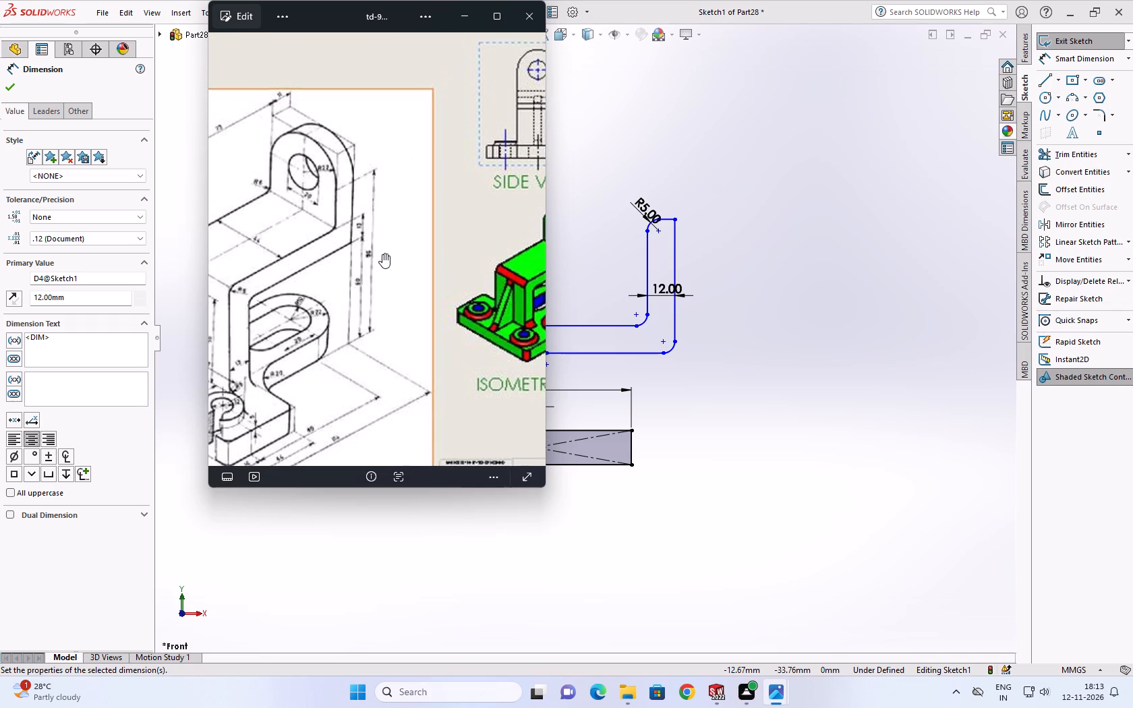
scroll(382, 254, "down", 1)
scroll(540, 209, "down", 3)
scroll(595, 218, "down", 1)
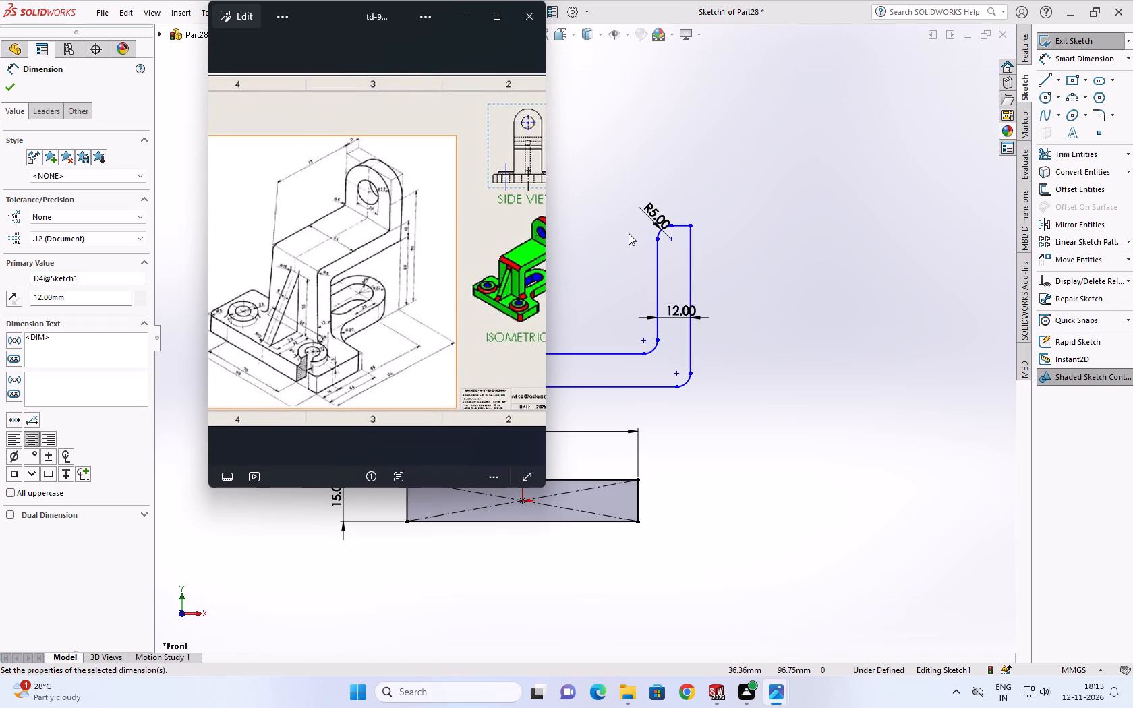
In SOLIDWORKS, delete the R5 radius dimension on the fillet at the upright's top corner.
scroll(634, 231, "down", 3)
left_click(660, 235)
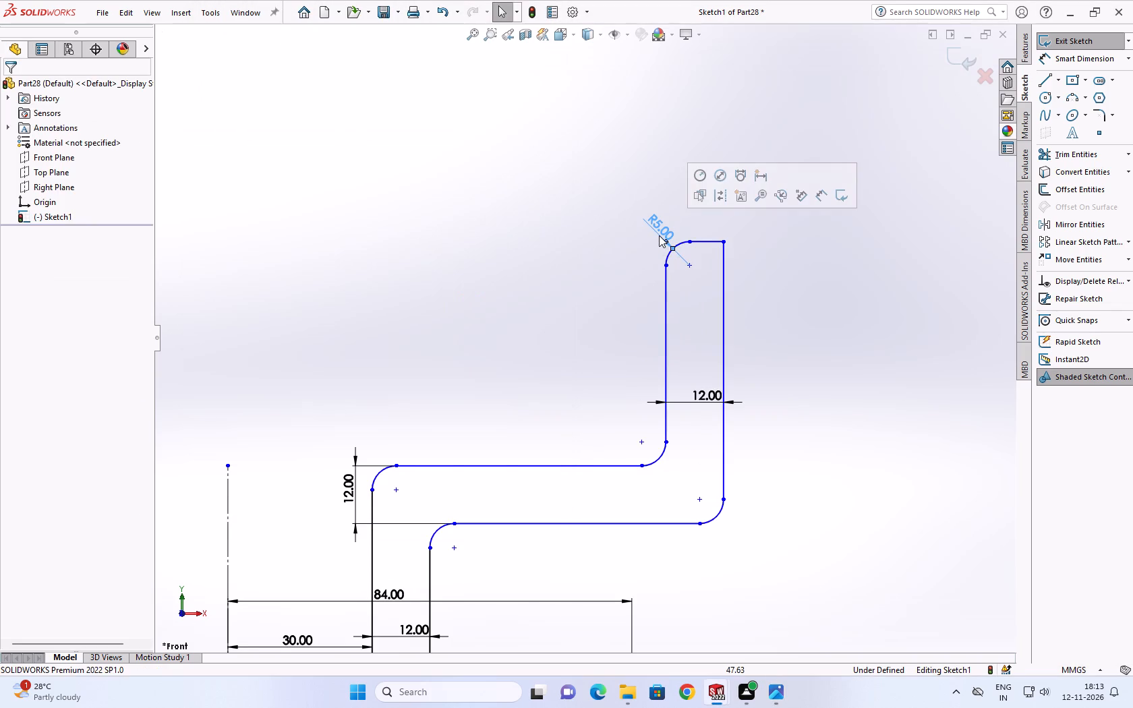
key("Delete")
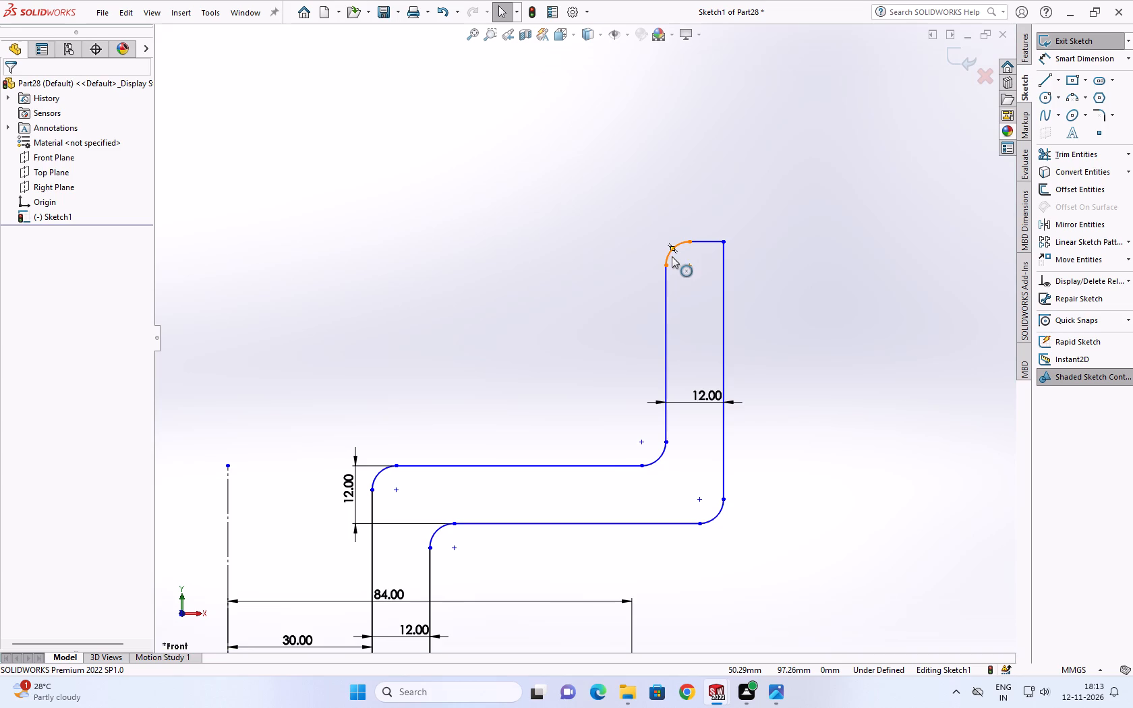
Undo the radius dimension's deletion, the 12 mm wall-thickness edits and the stepped profile's corner fillets.
key("ctrl+z")
key("ctrl+z")
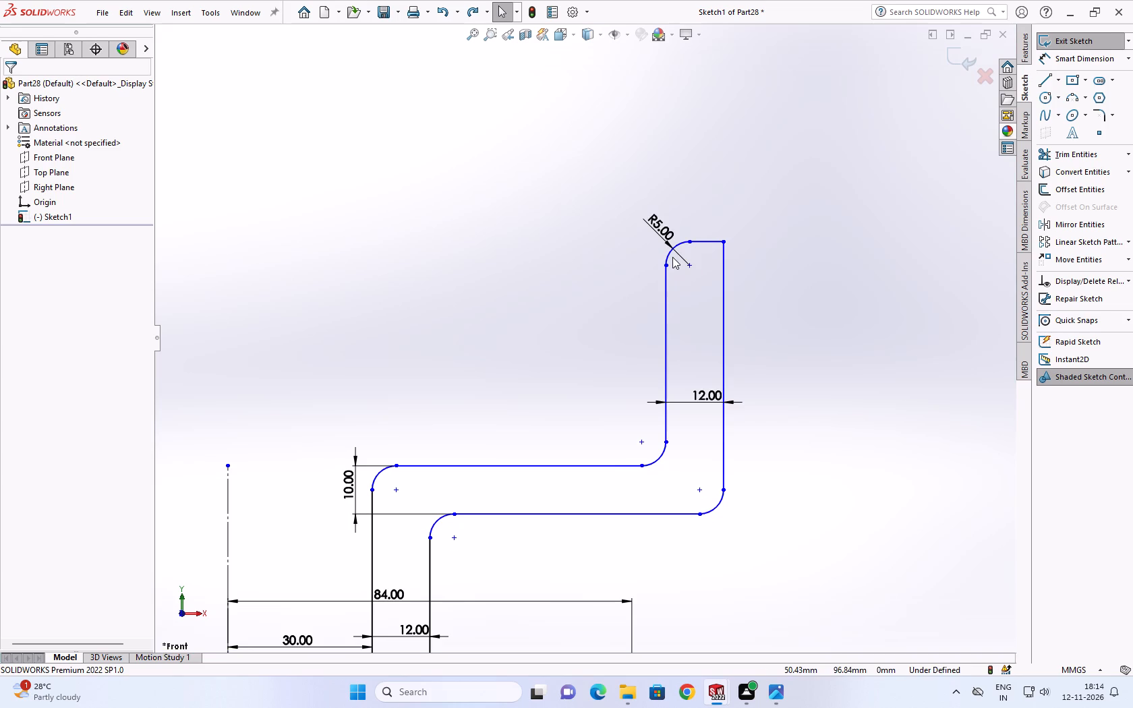
key("ctrl+z")
key("ctrl+z")
key("ctrl+z")
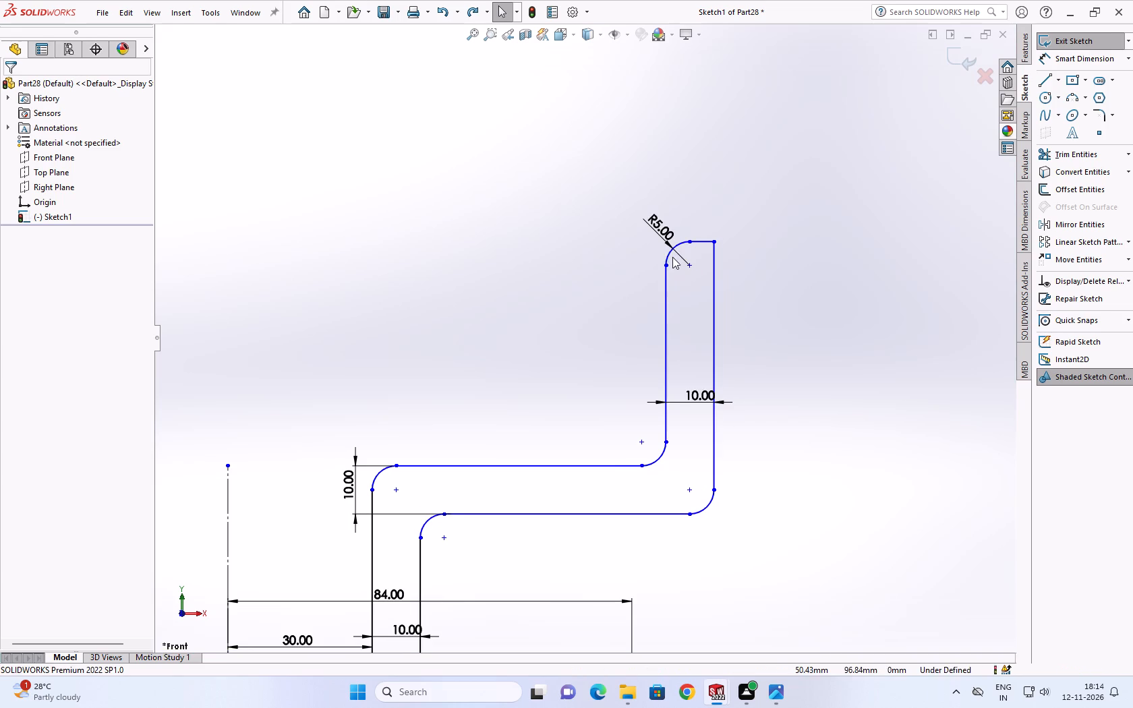
key("Escape")
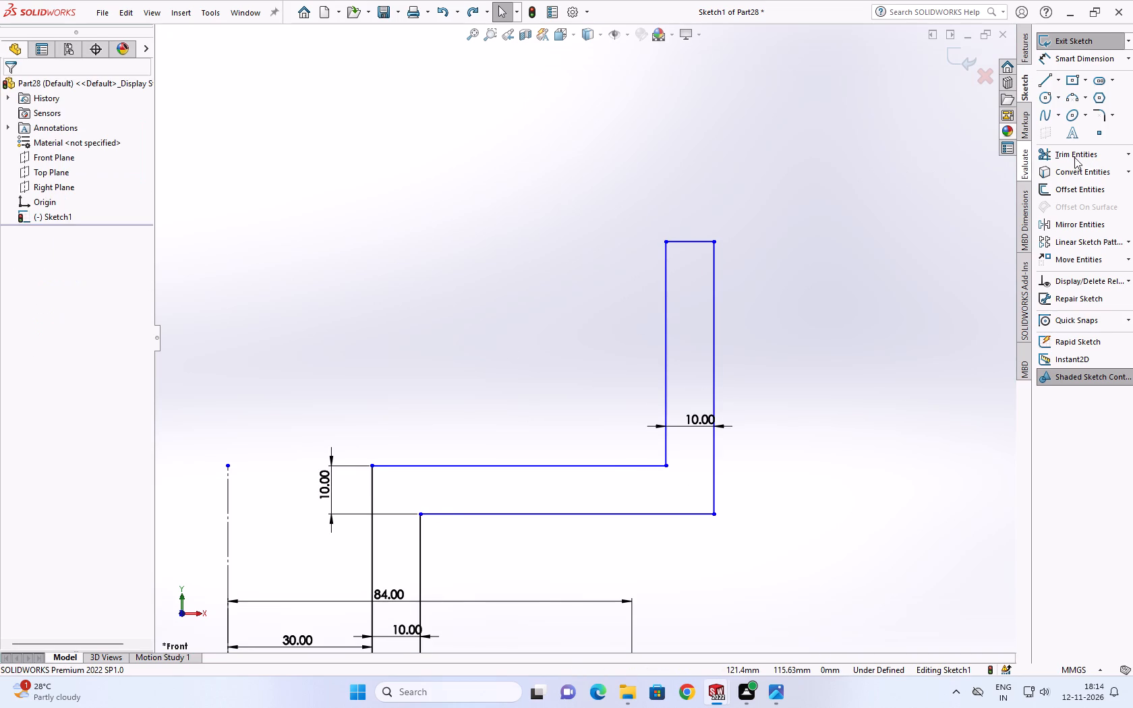
Apply 5 mm sketch fillets to the four bend corners where the horizontal arm meets the lower leg and the upper upright.
left_click(1093, 114)
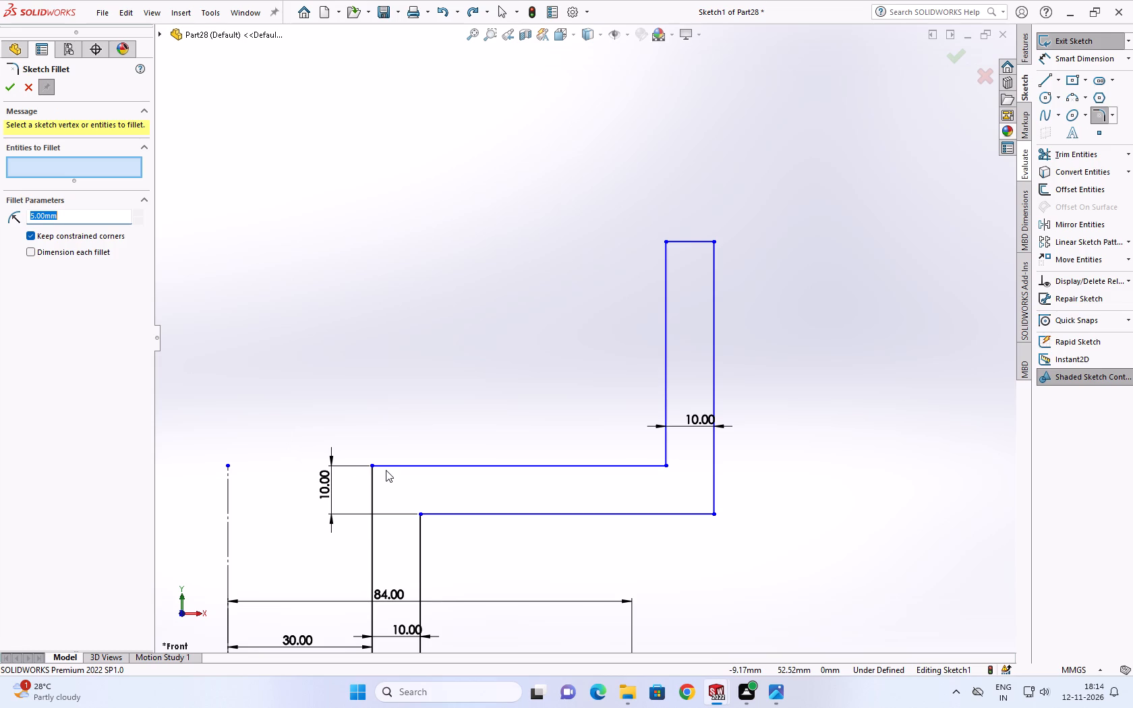
left_click(371, 466)
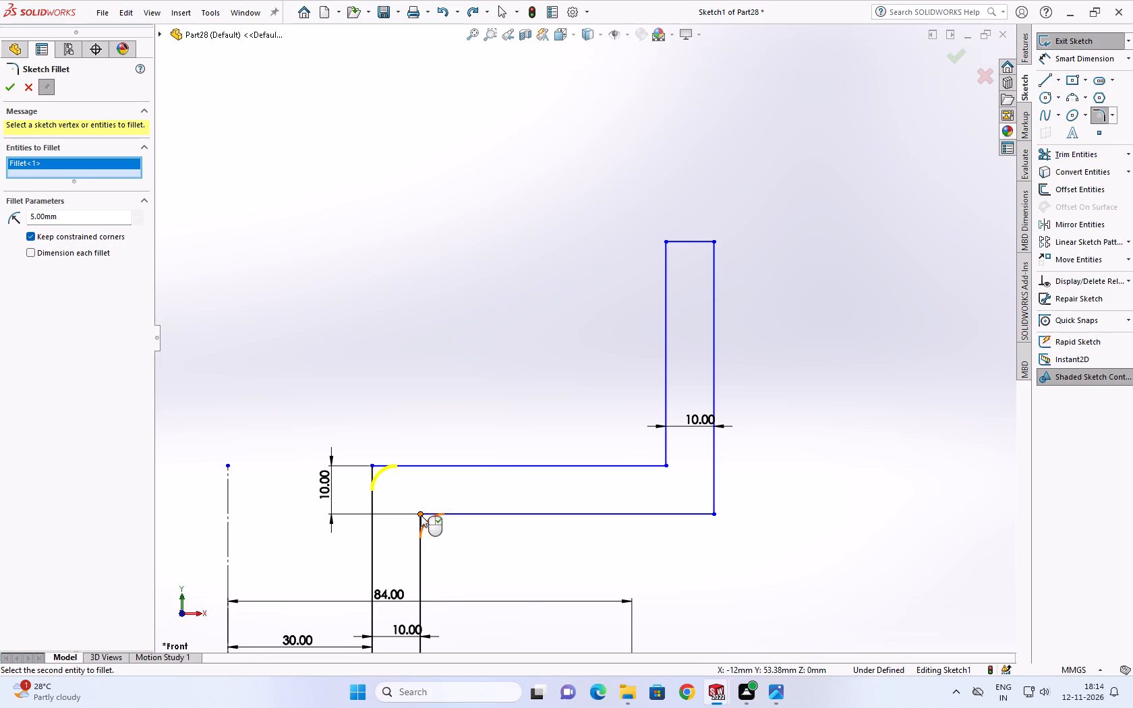
left_click(421, 515)
left_click(666, 468)
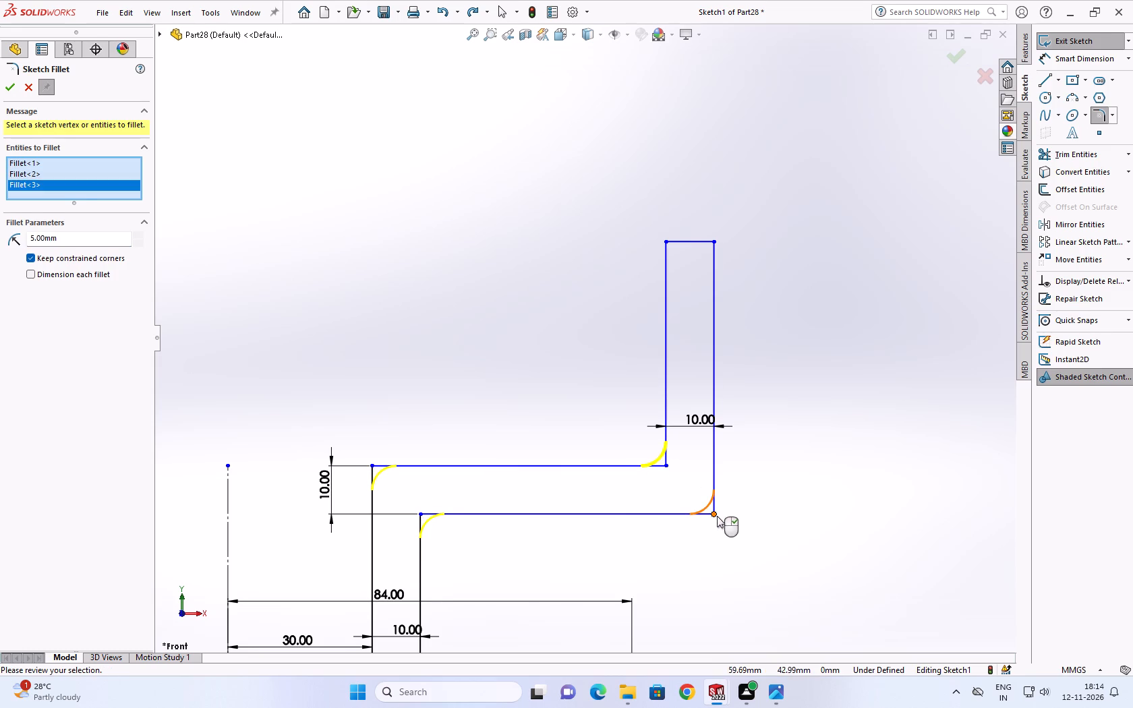
left_click(717, 516)
left_click(11, 85)
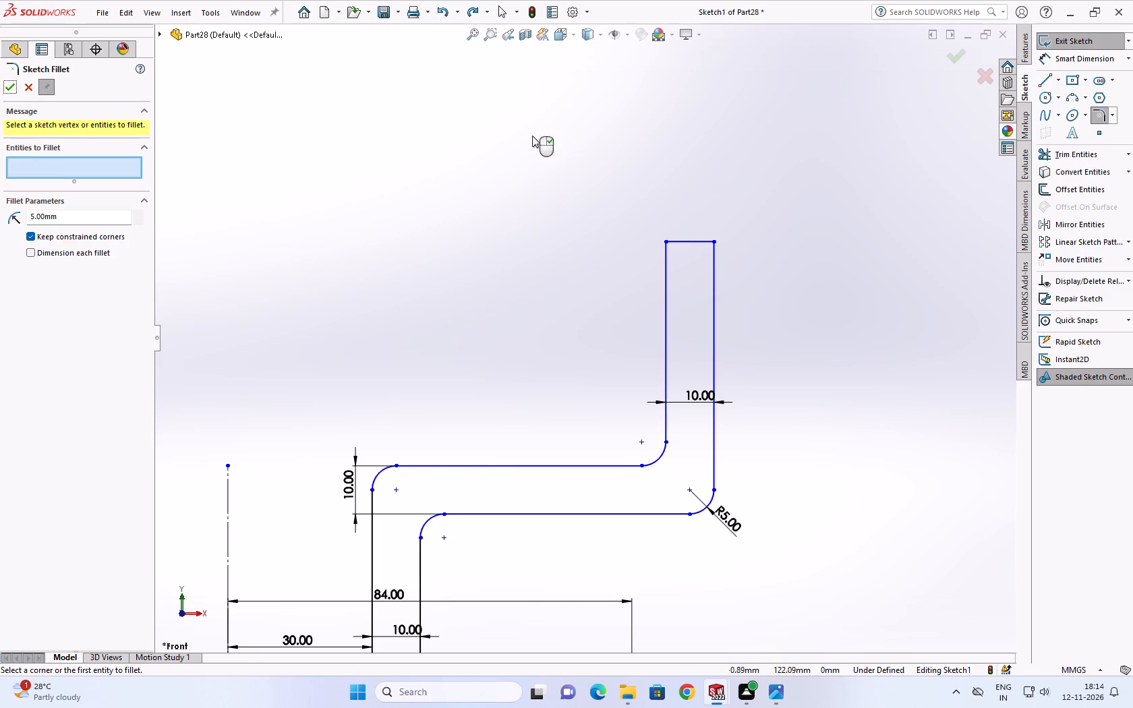
Return to the reference drawing in Photos and check the bracket's height dimensions.
scroll(578, 413, "up", 4)
scroll(568, 451, "down", 1)
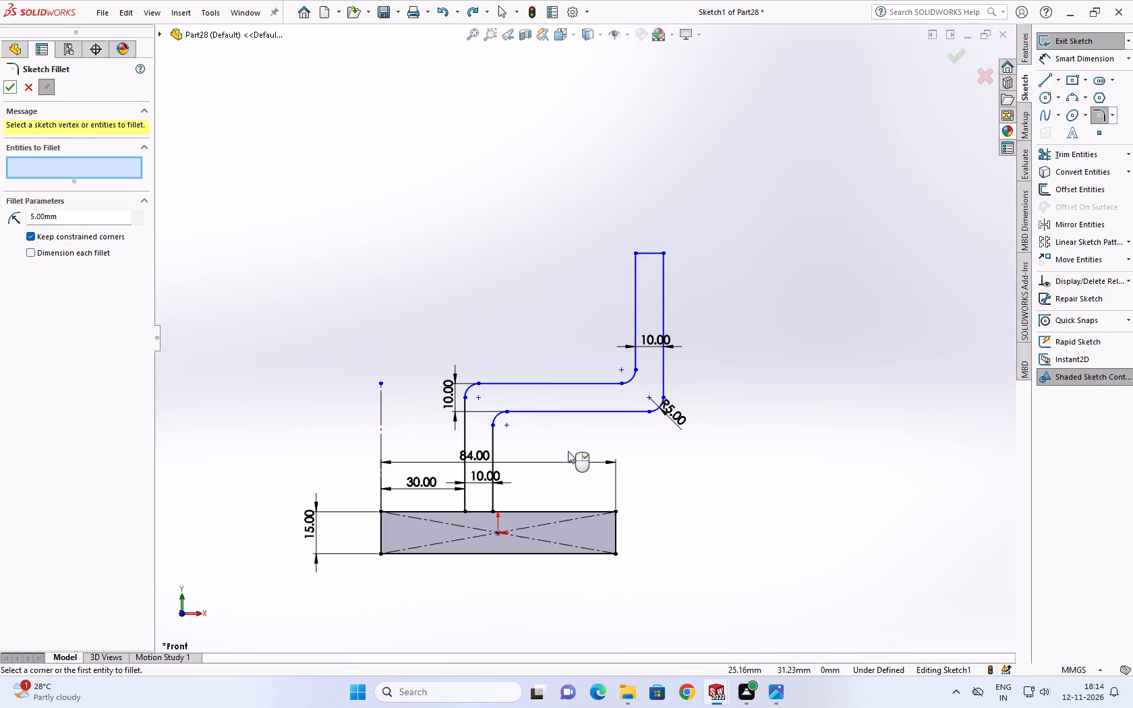
scroll(516, 437, "down", 2)
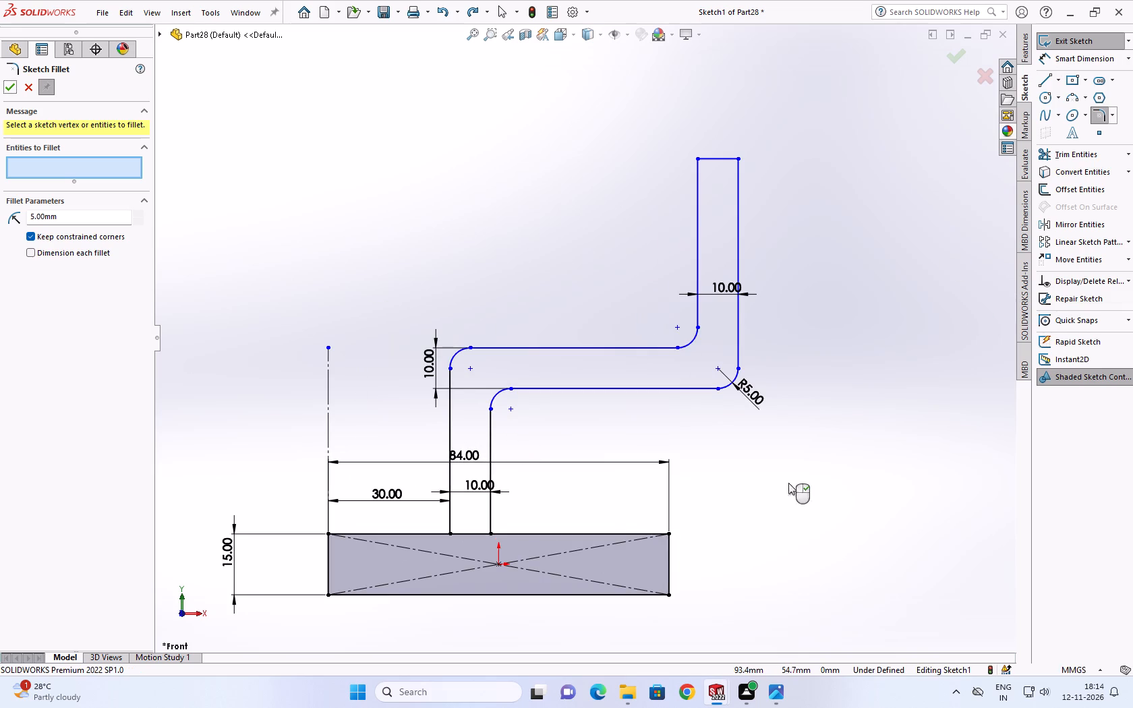
left_click(770, 693)
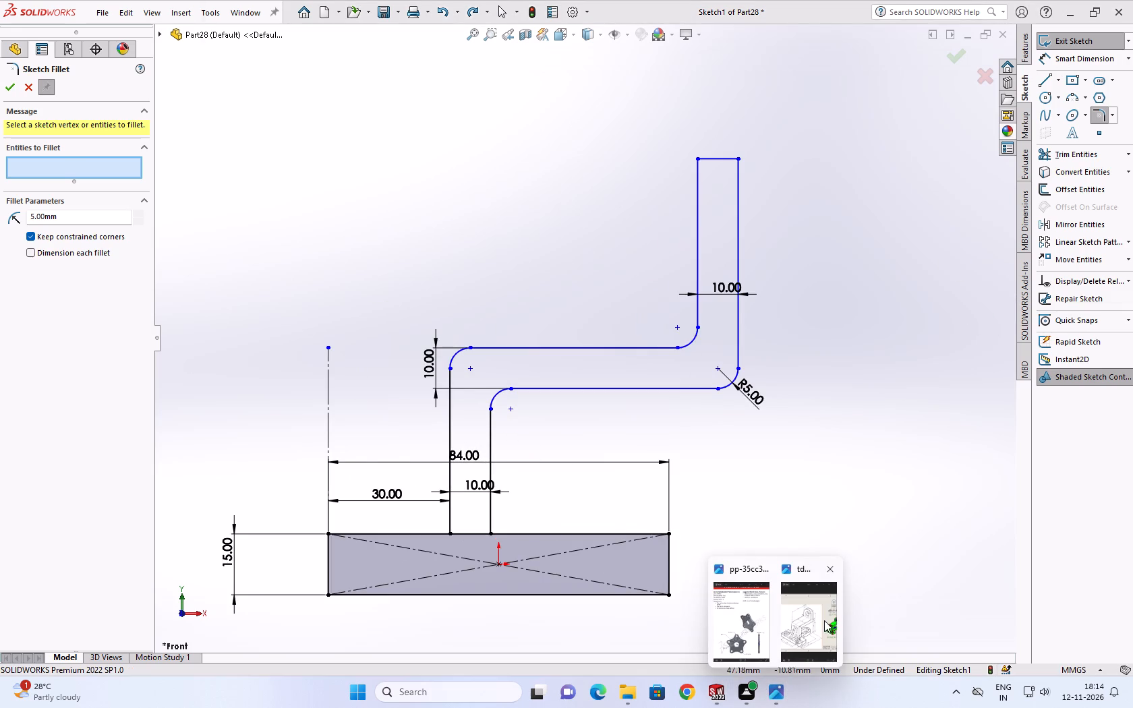
left_click(823, 620)
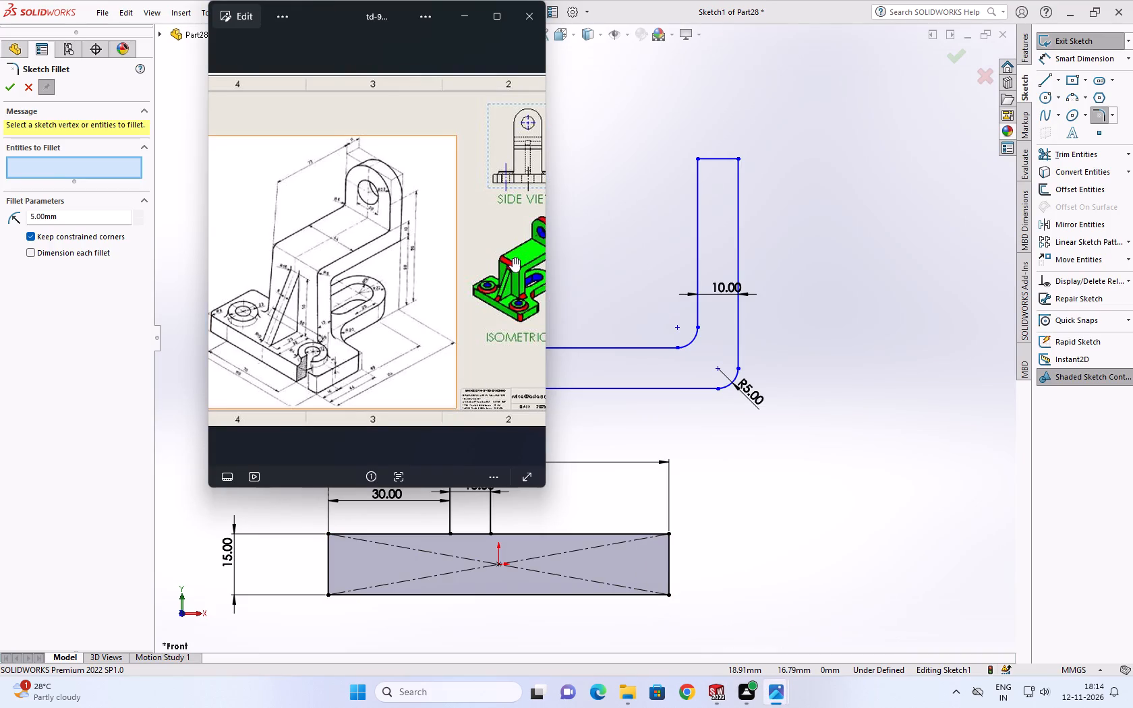
scroll(418, 268, "up", 1)
scroll(418, 266, "down", 2)
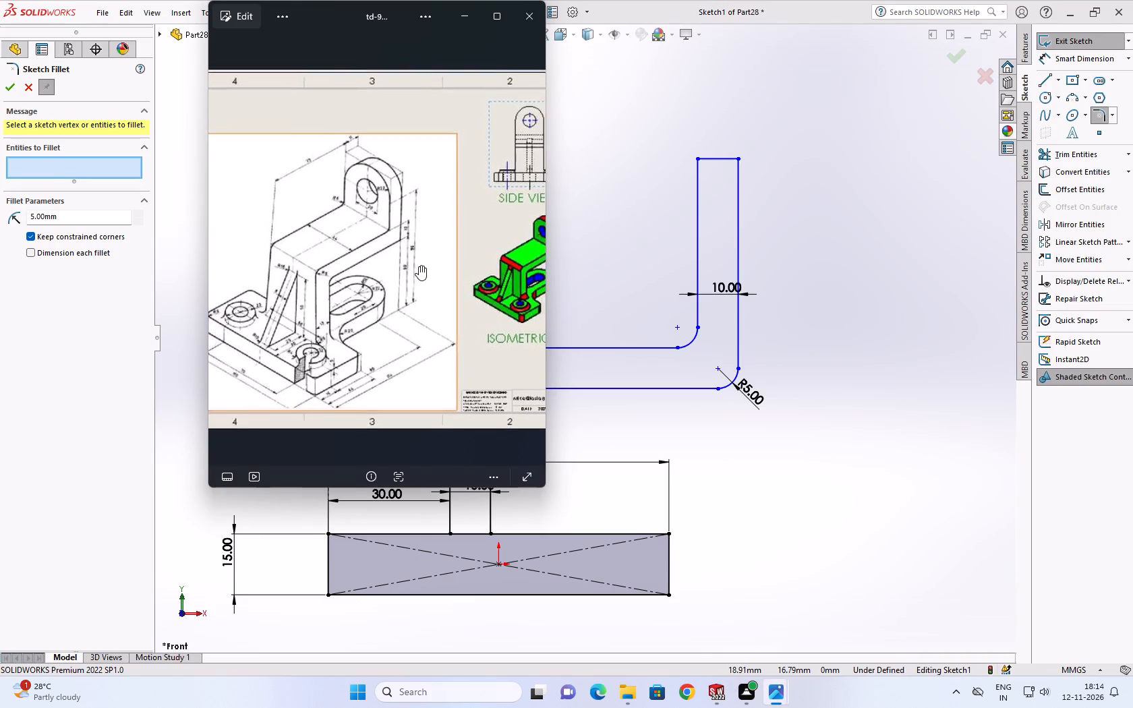
scroll(417, 267, "up", 9)
scroll(415, 260, "down", 1)
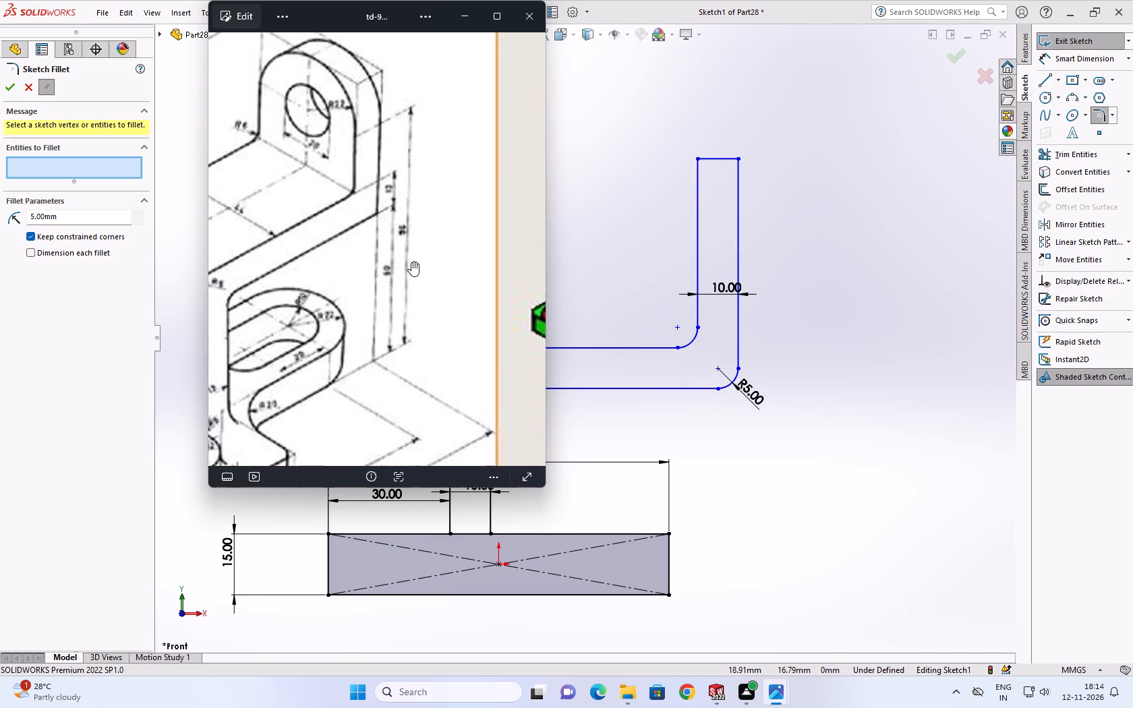
scroll(408, 264, "down", 10)
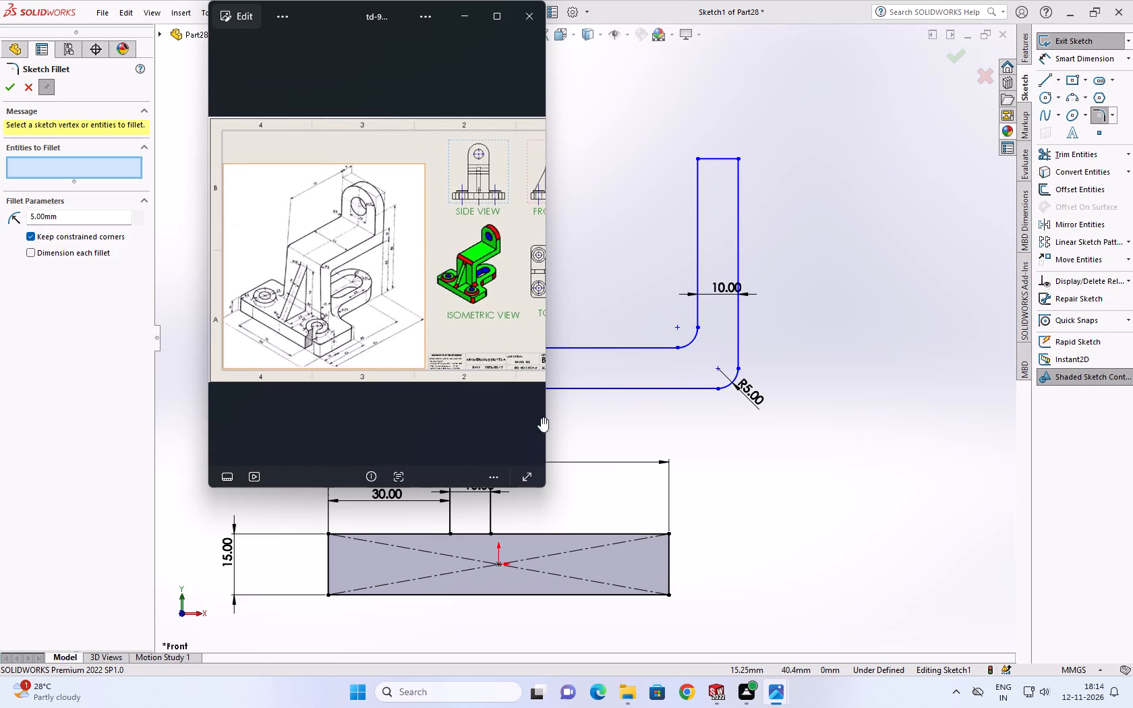
scroll(476, 246, "up", 1)
scroll(384, 273, "up", 4)
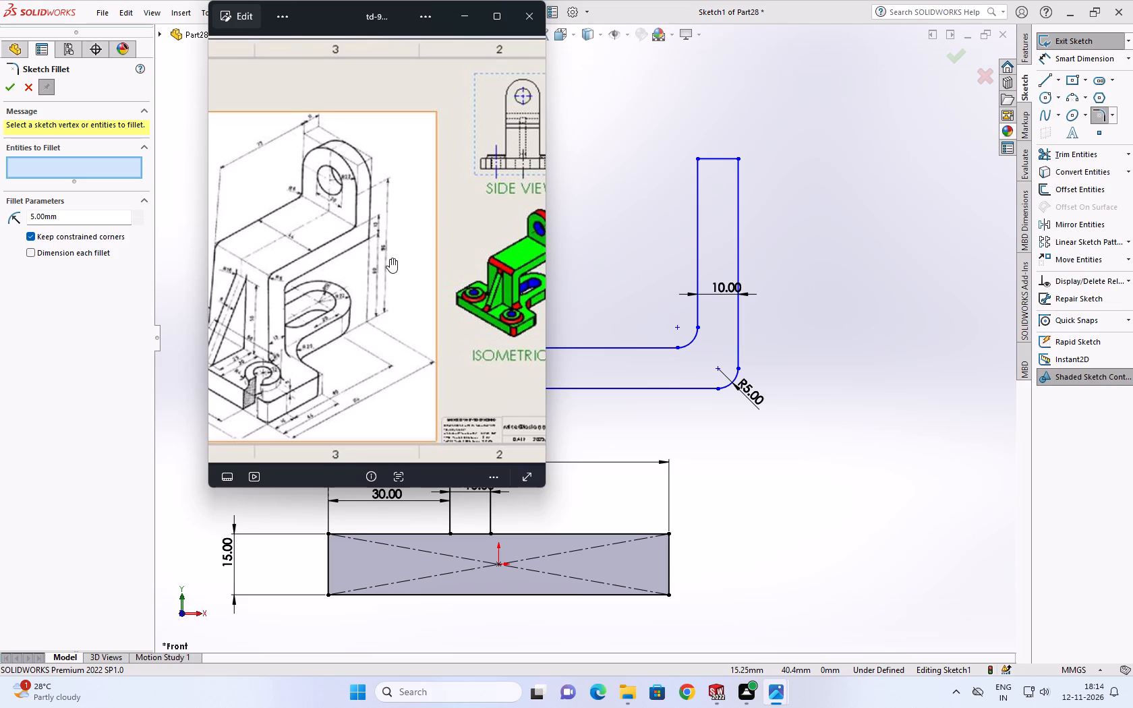
scroll(392, 256, "up", 1)
scroll(472, 256, "down", 2)
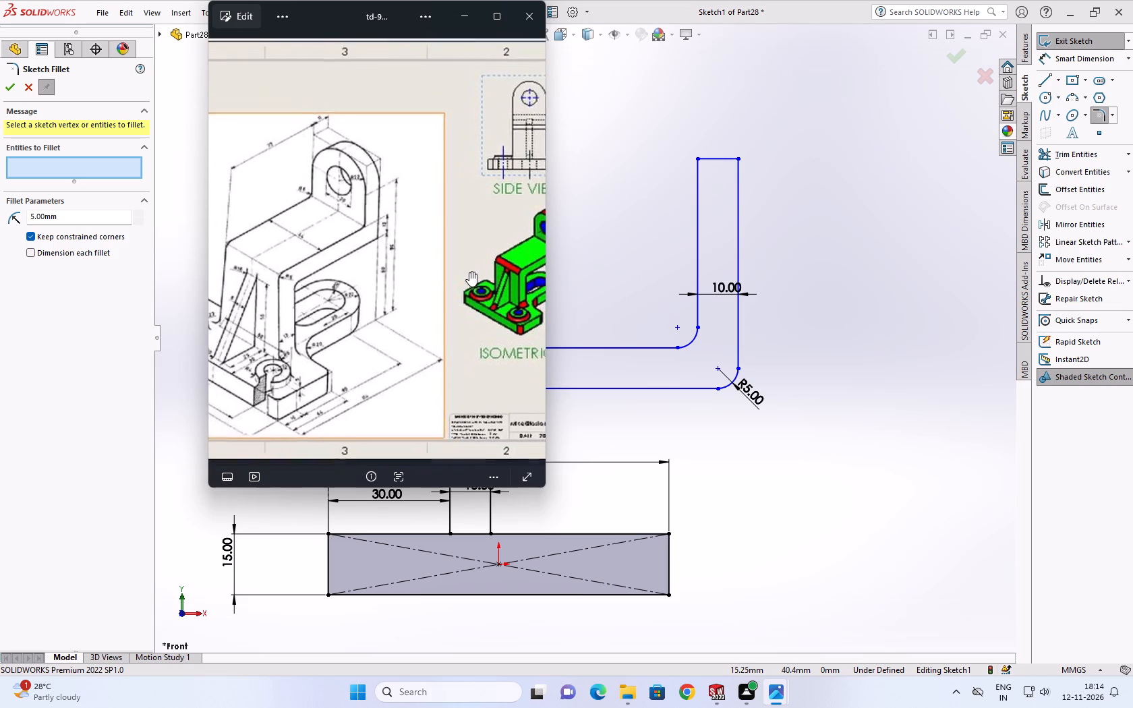
scroll(467, 266, "down", 10)
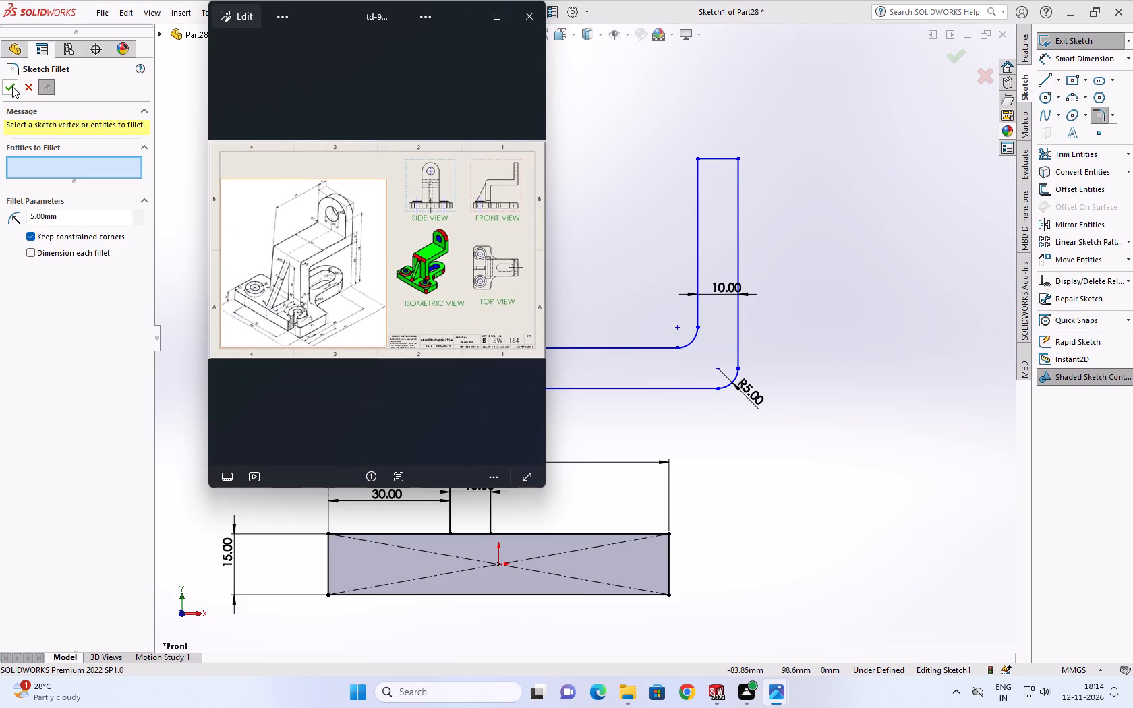
In SOLIDWORKS, finish the sketch fillets and dimension the overall height from the base's bottom edge to the upright's top as 100 mm.
left_click(12, 86)
scroll(794, 210, "up", 3)
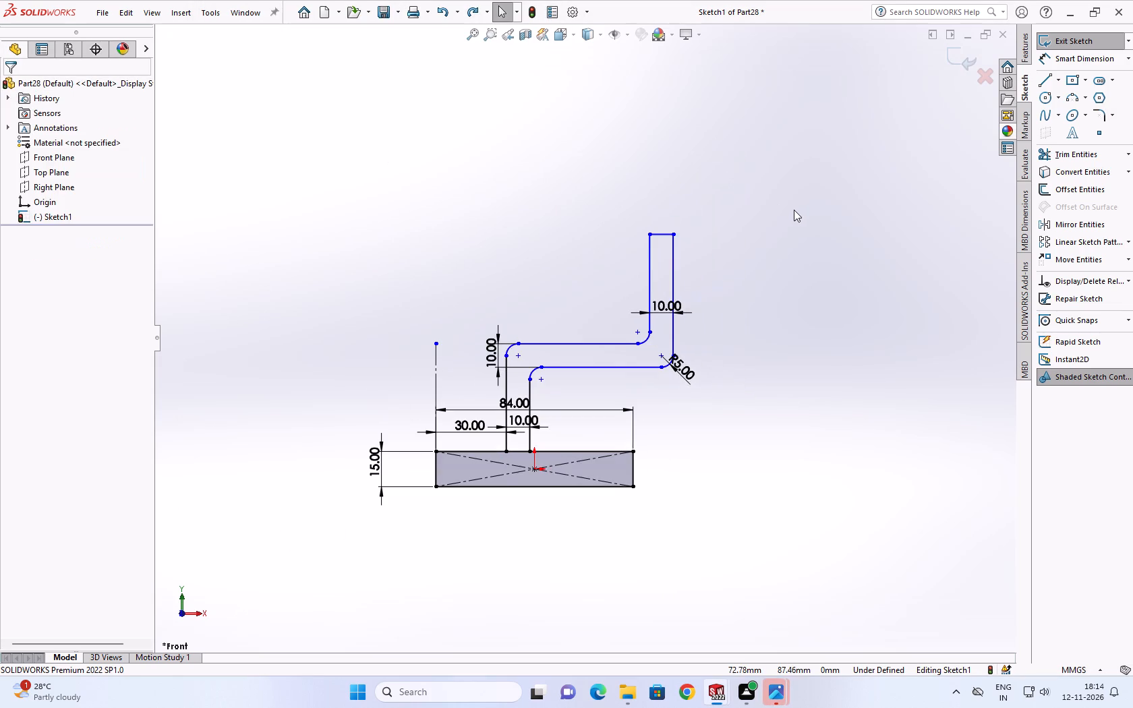
left_click(1063, 53)
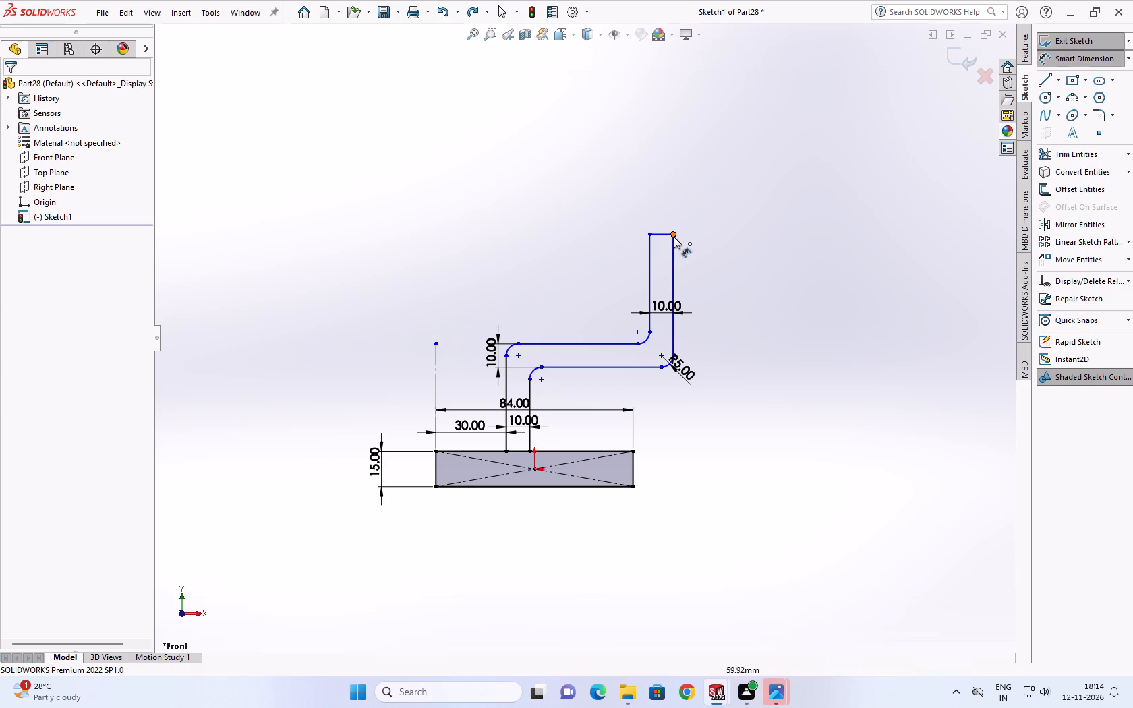
left_click(669, 235)
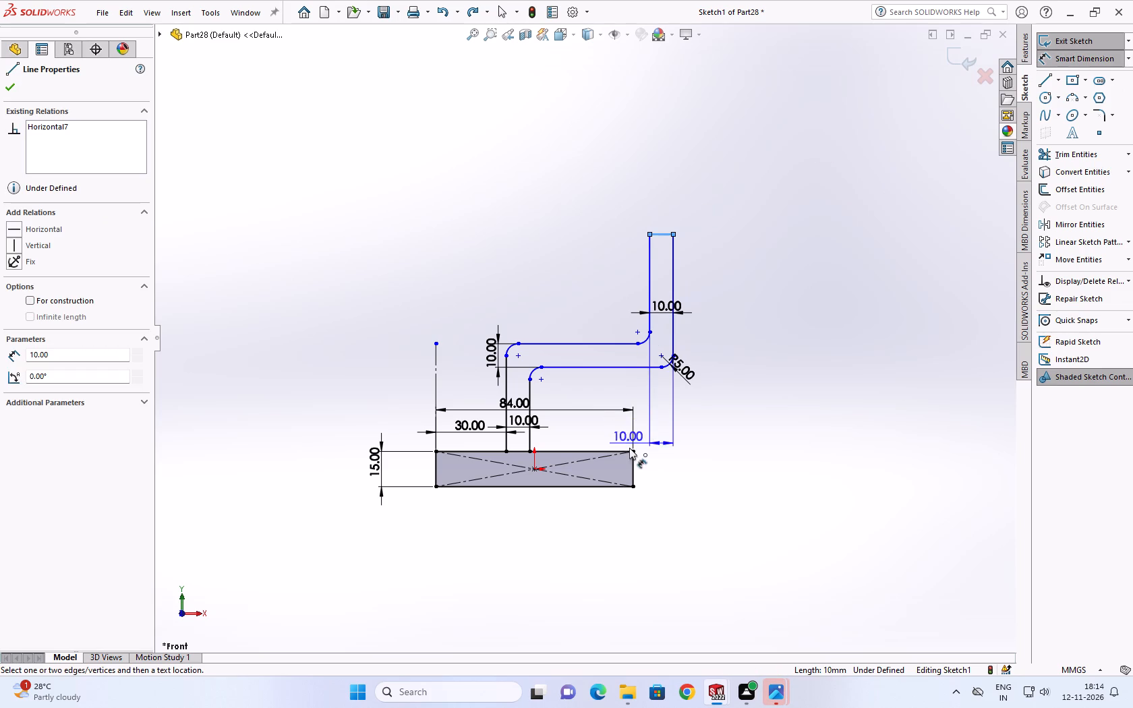
left_click(620, 485)
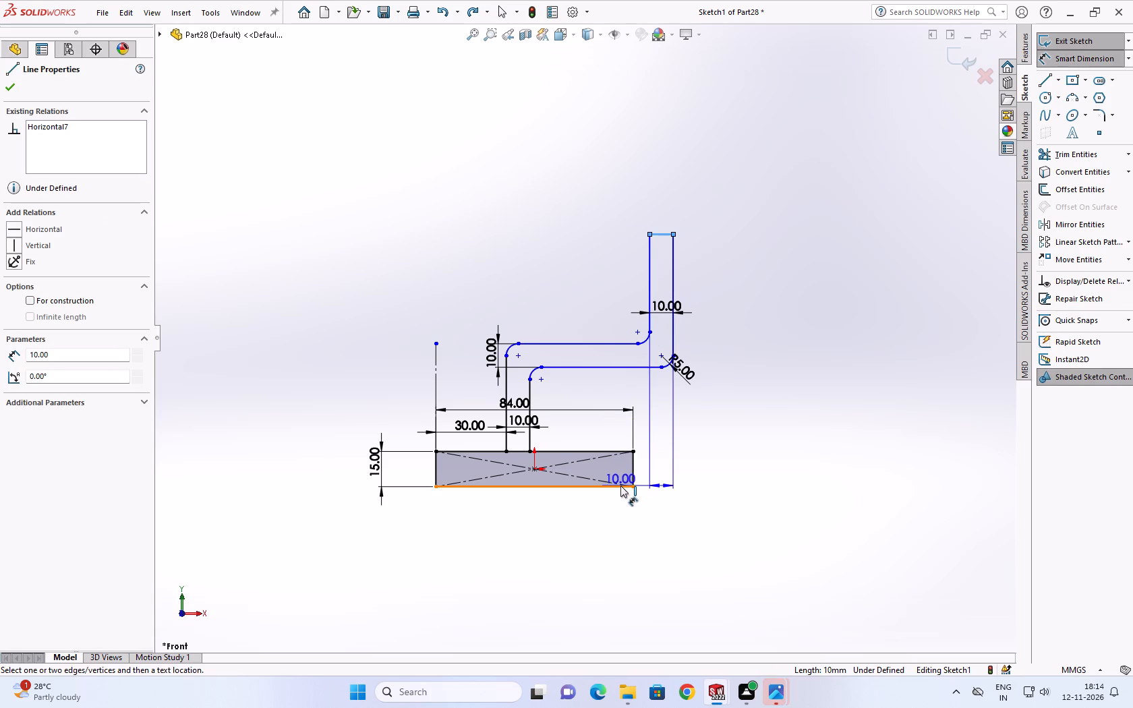
left_click(736, 458)
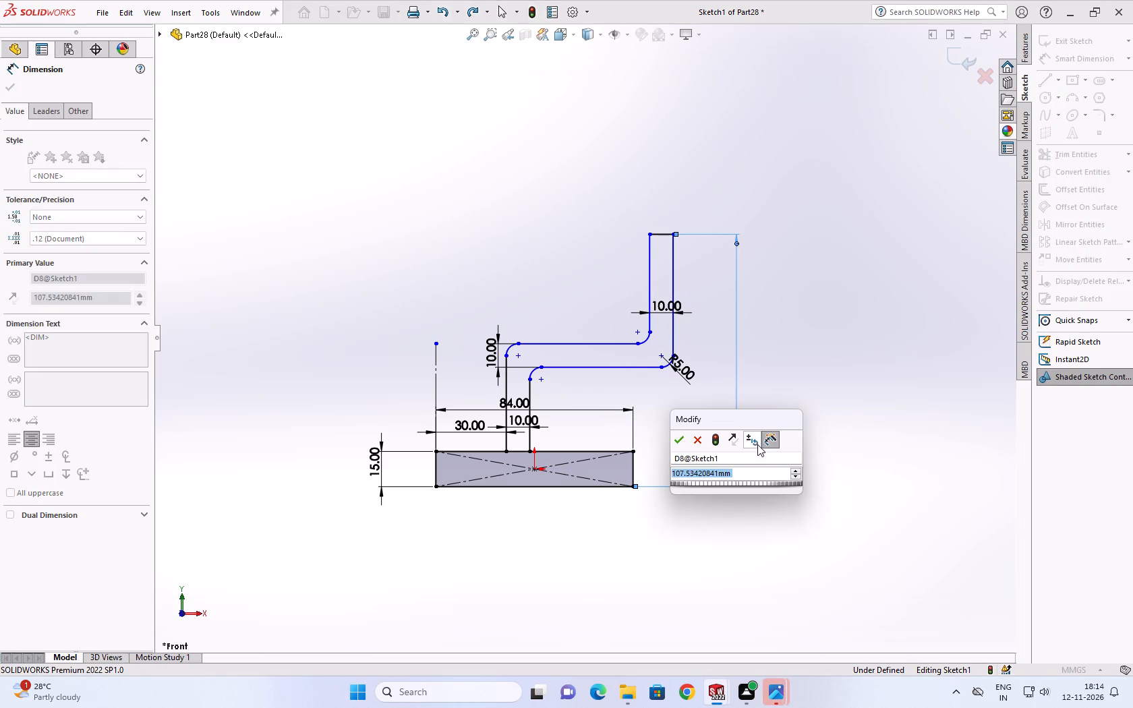
type("100")
key("Return")
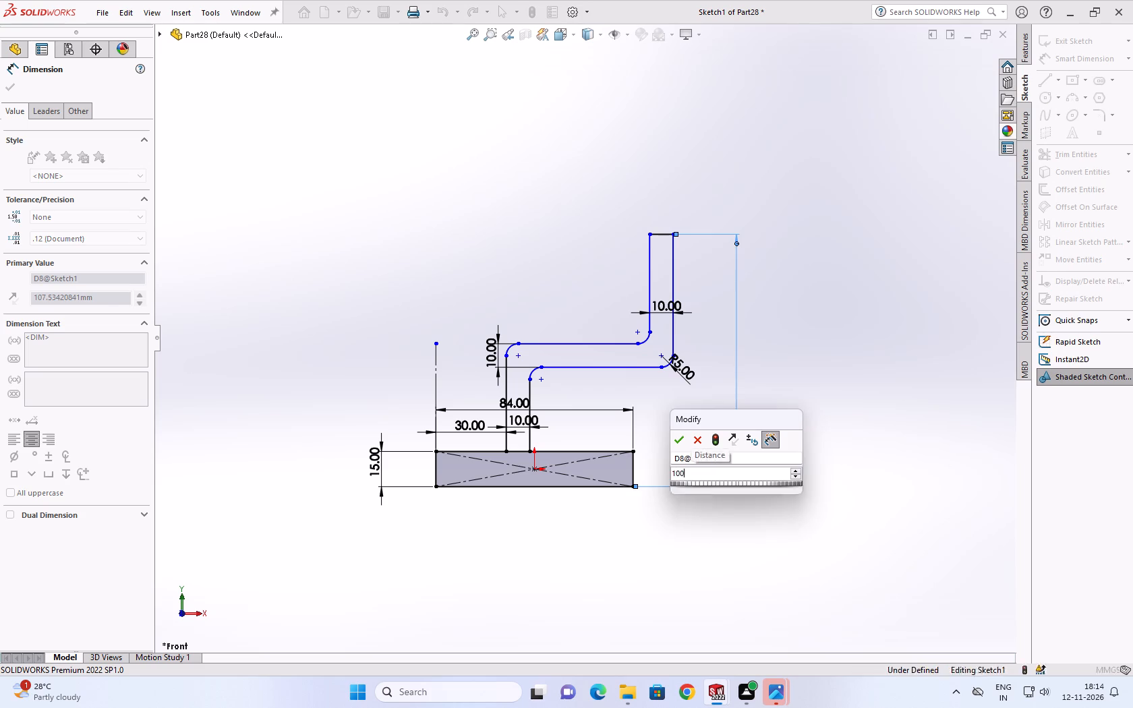
scroll(632, 368, "down", 2)
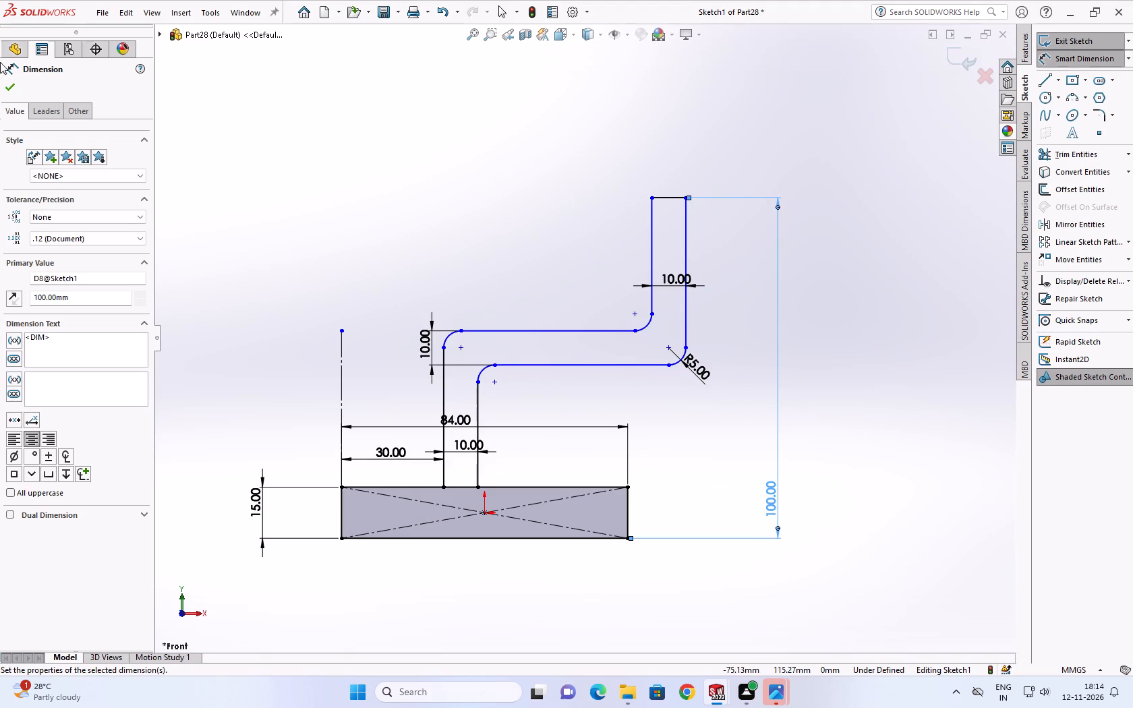
left_click(3, 84)
Start a Boss-Extrude of the base rectangle's region with the Mid Plane end condition.
left_click(1029, 50)
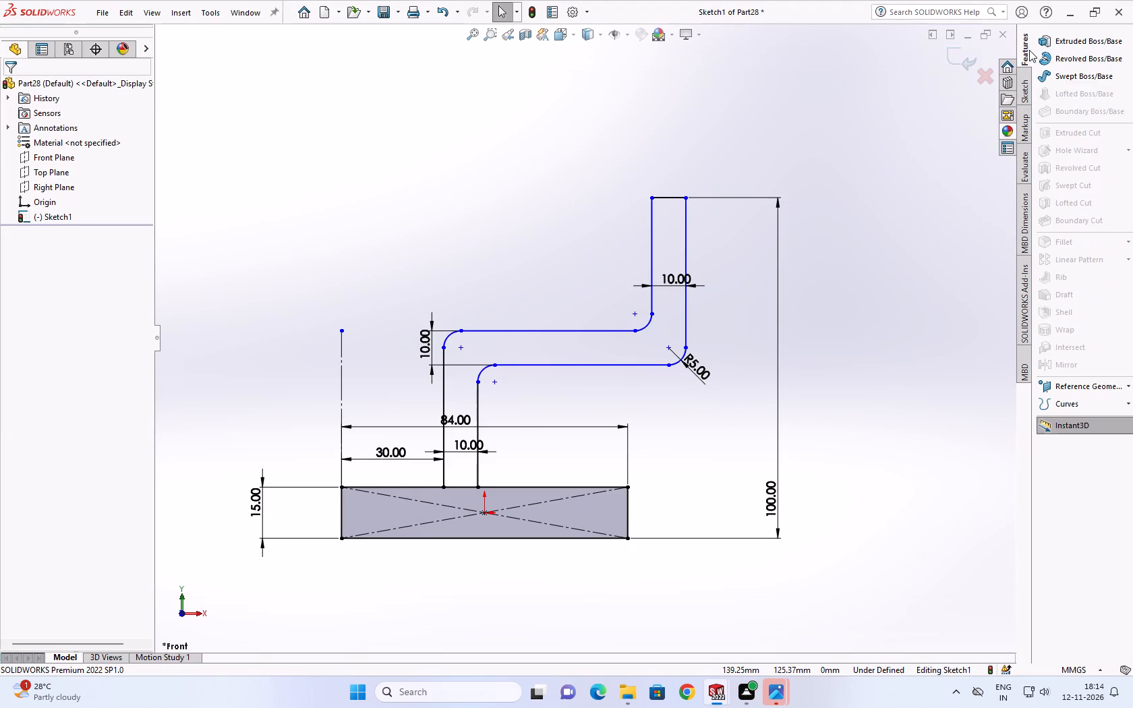
left_click(1066, 42)
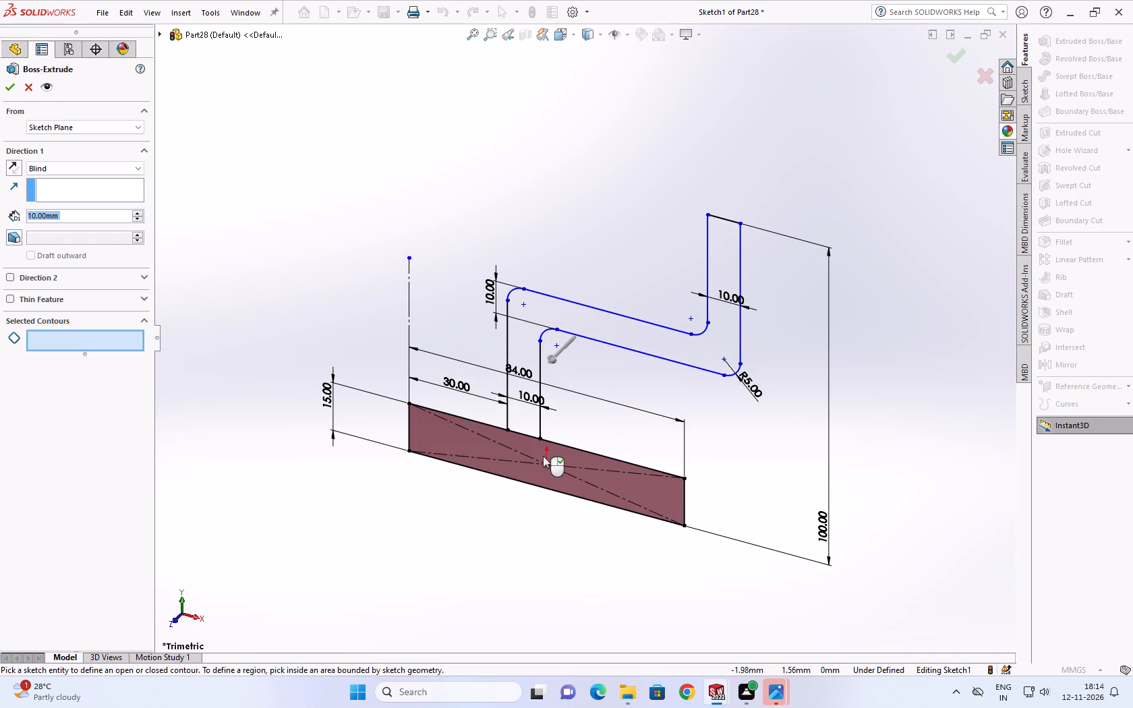
left_click(543, 454)
left_click(59, 163)
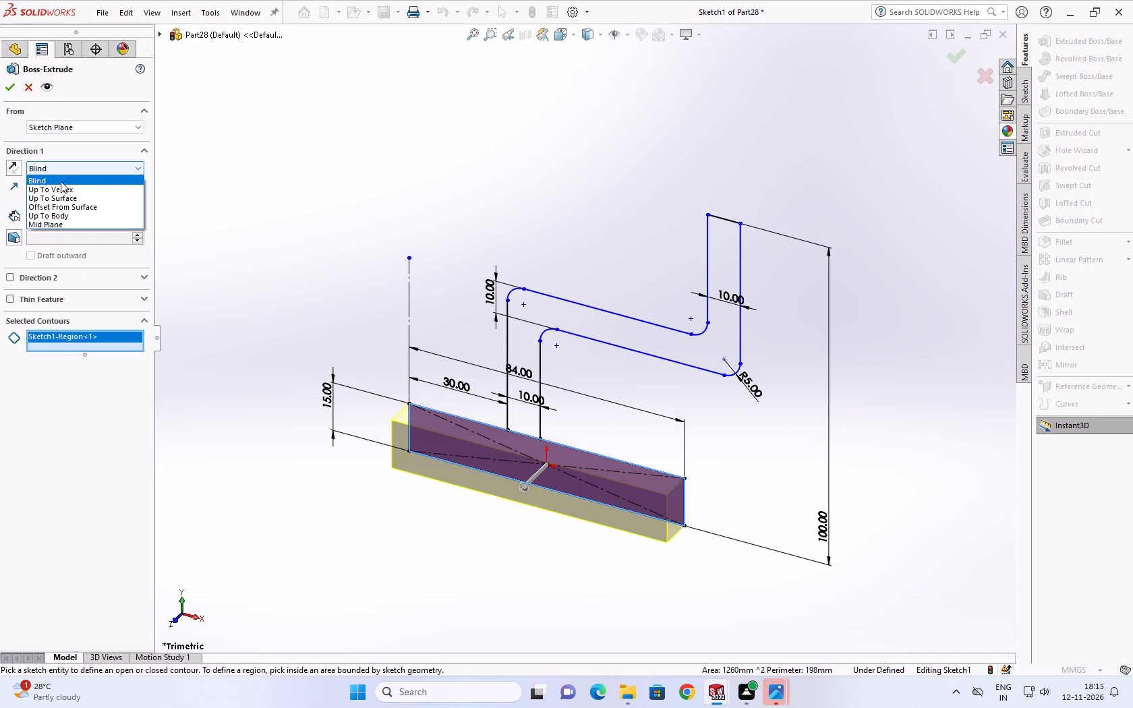
left_click(58, 225)
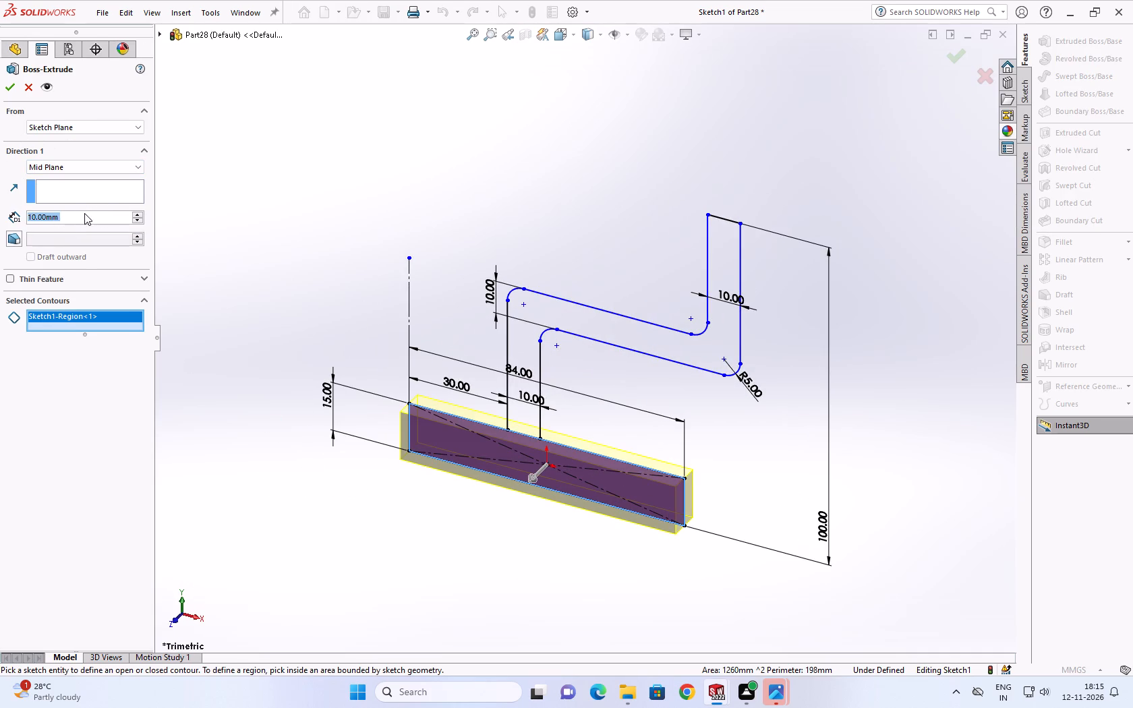
double_click(84, 213)
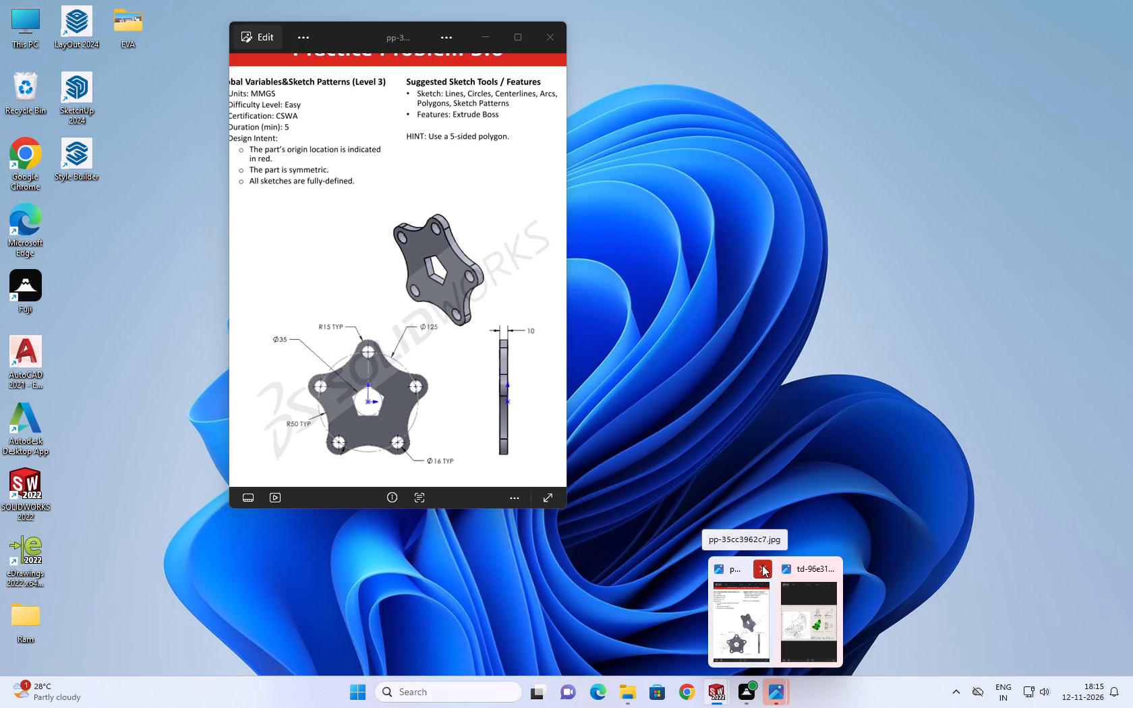
In Photos, close the star-shaped plate practice image and examine the bracket drawing for the base's extrusion depth.
left_click(762, 565)
left_click(772, 587)
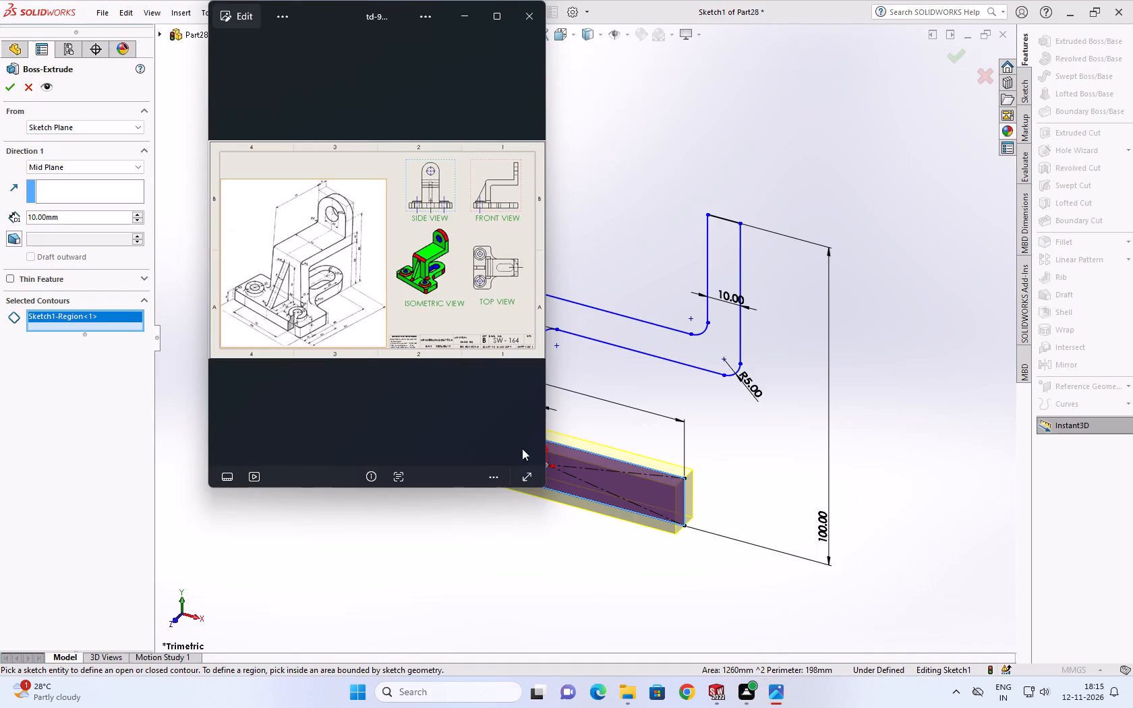
scroll(167, 260, "up", 3)
scroll(345, 268, "up", 2)
scroll(324, 283, "down", 3)
scroll(310, 299, "up", 3)
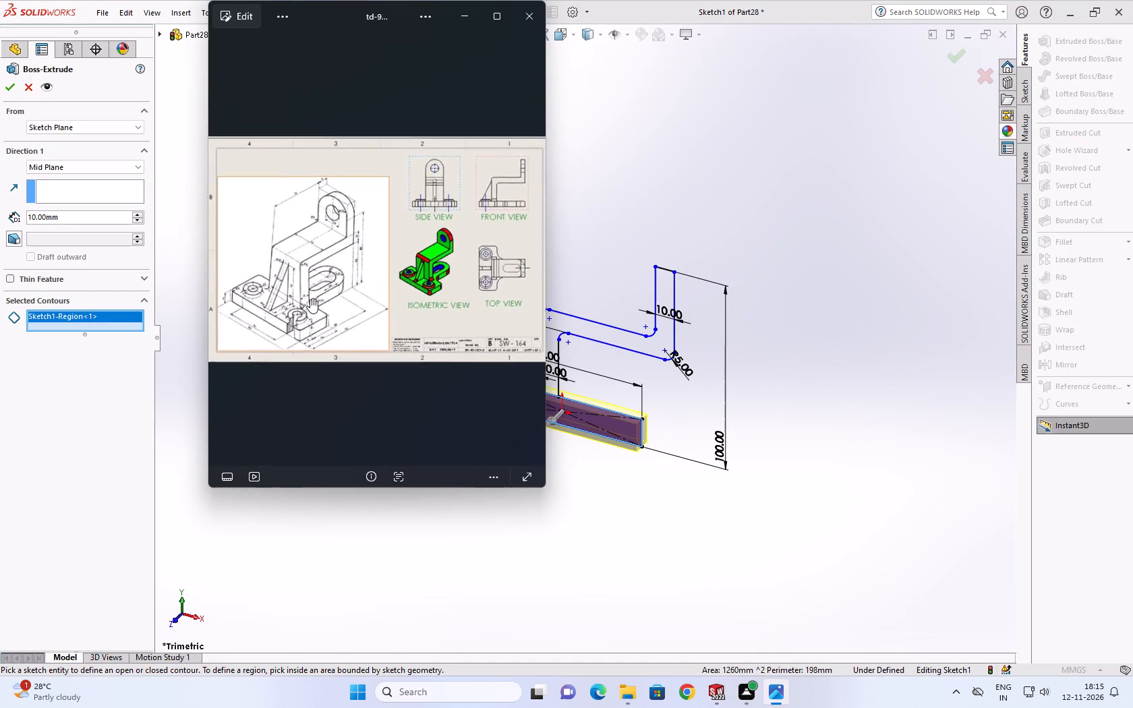
scroll(285, 311, "up", 2)
scroll(316, 388, "down", 8)
scroll(287, 349, "up", 4)
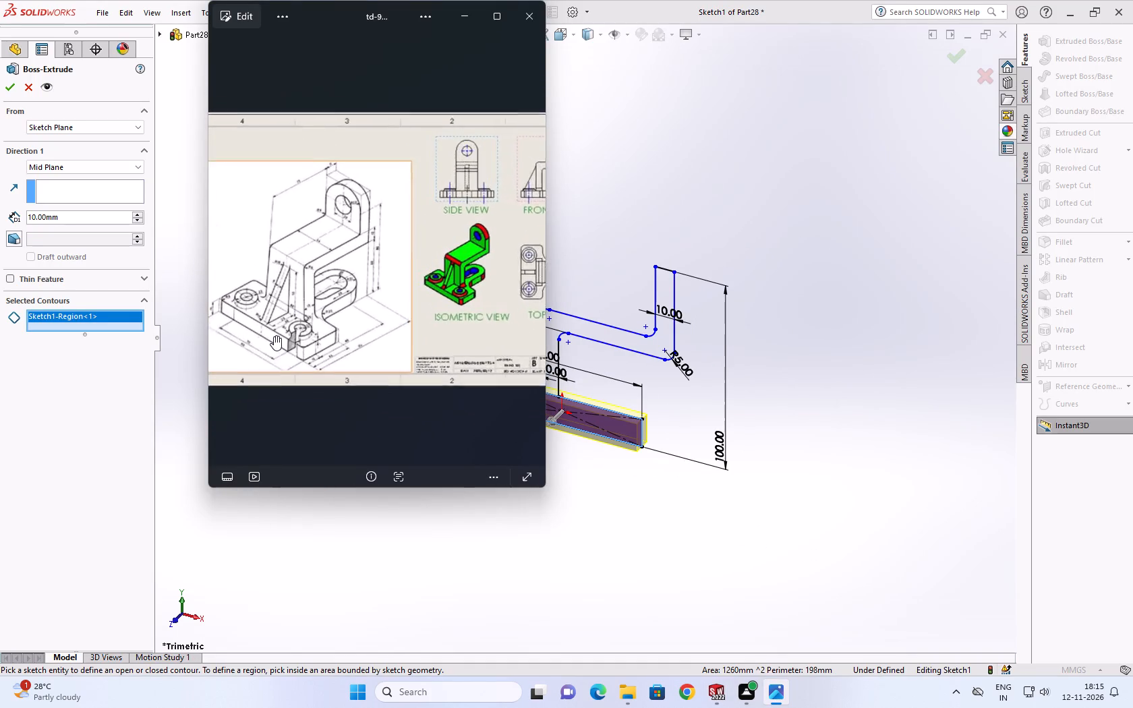
scroll(268, 352, "up", 3)
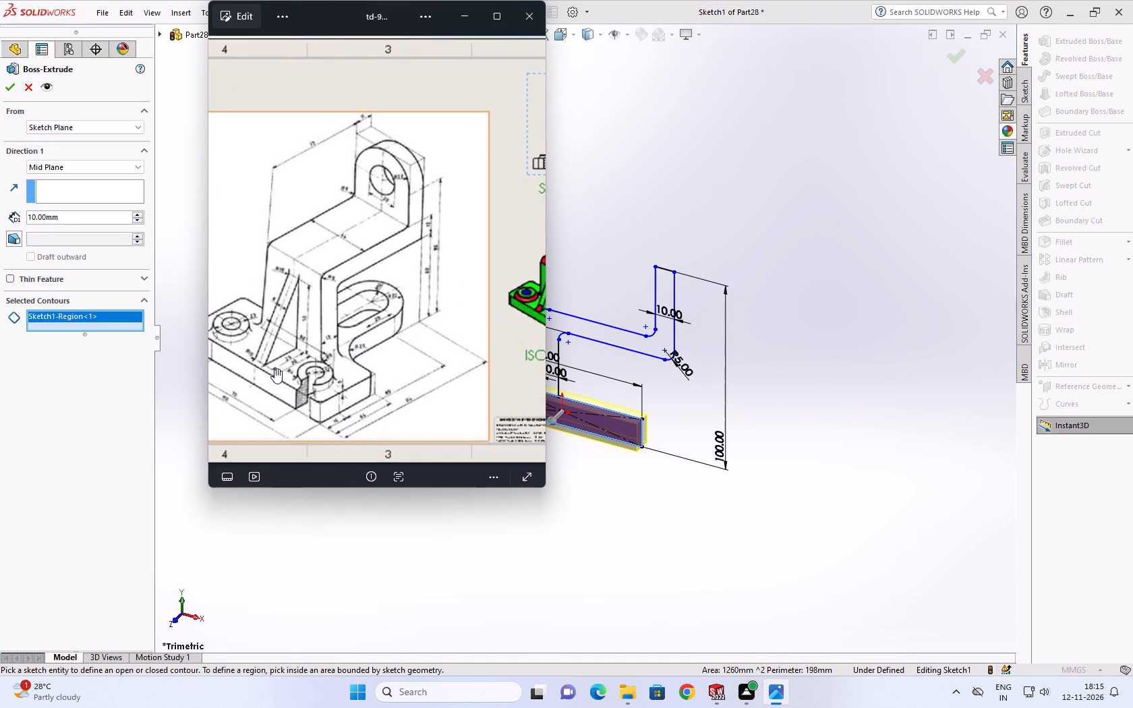
scroll(264, 376, "down", 3)
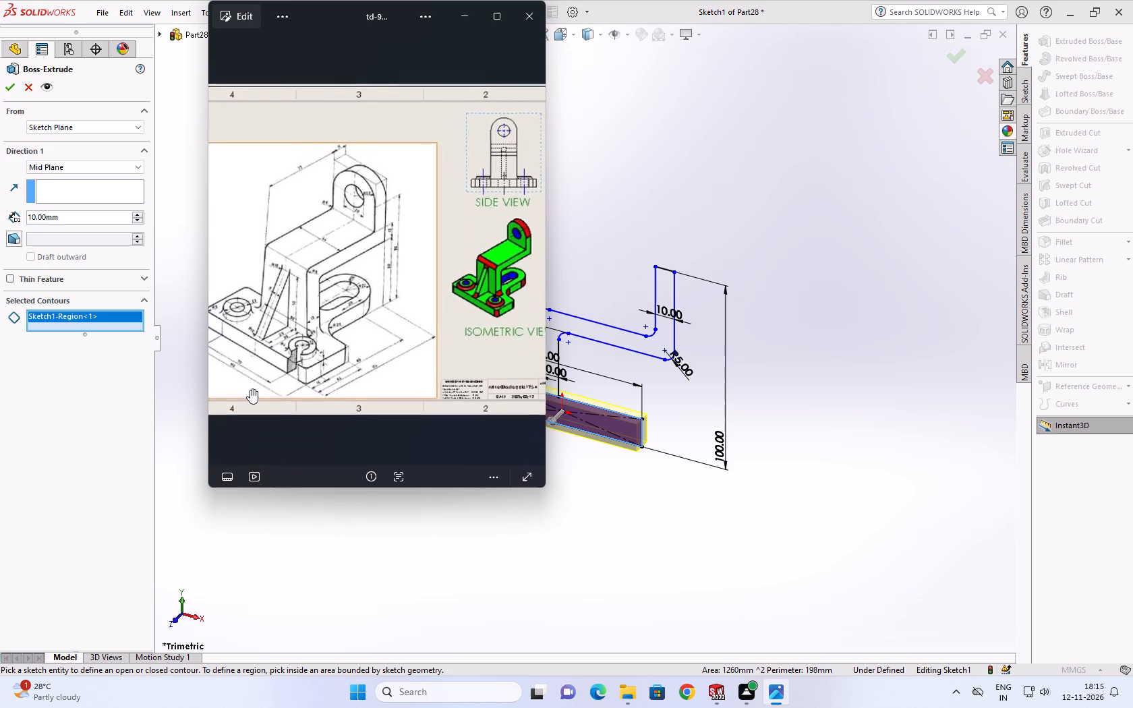
Back in SOLIDWORKS, set the base's mid-plane extrusion depth to 100 mm and complete the extrusion.
left_click(78, 210)
double_click(69, 214)
left_click(69, 217)
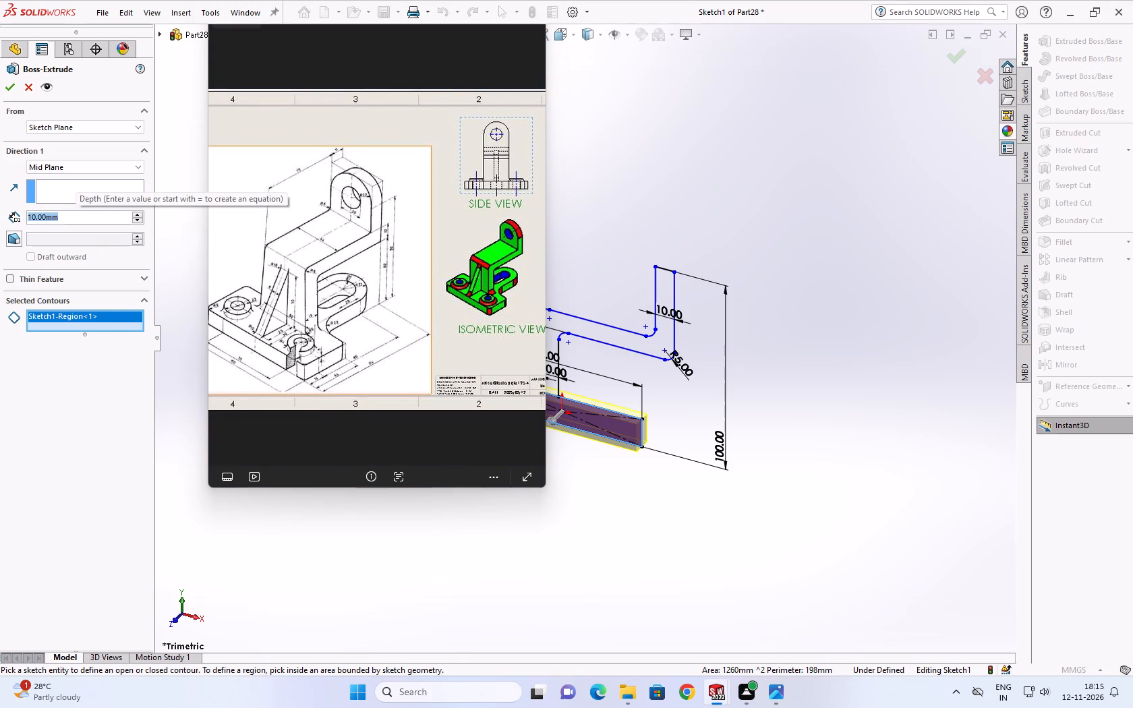
type("100")
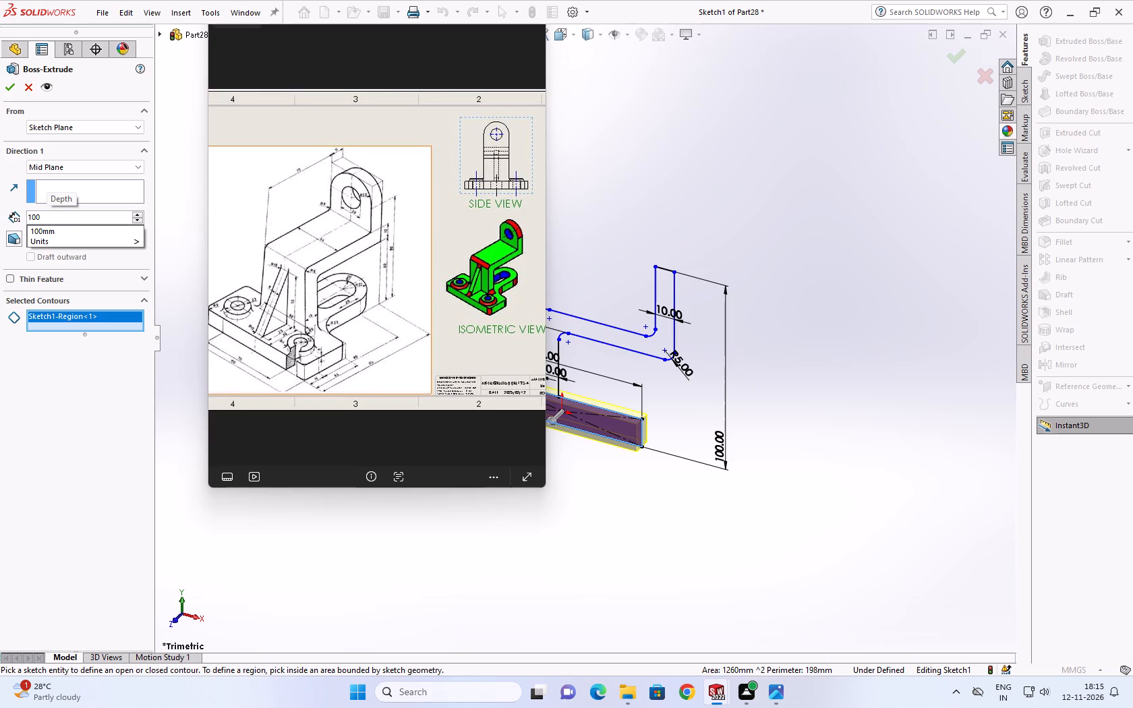
key("Return")
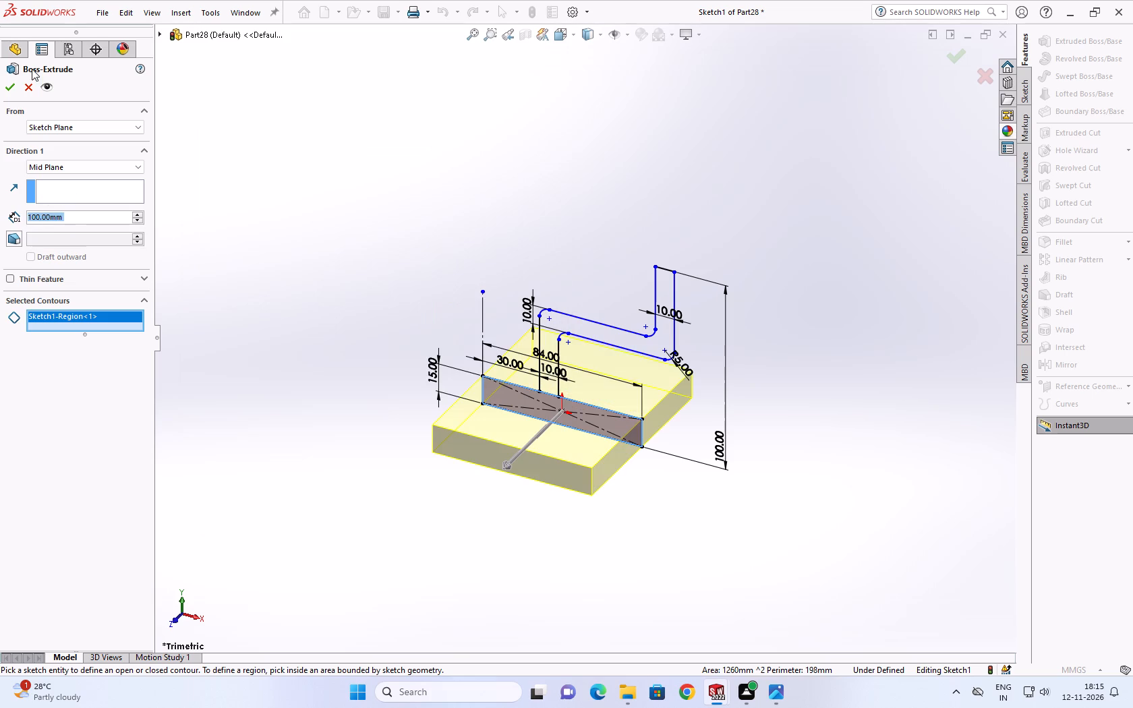
left_click(9, 88)
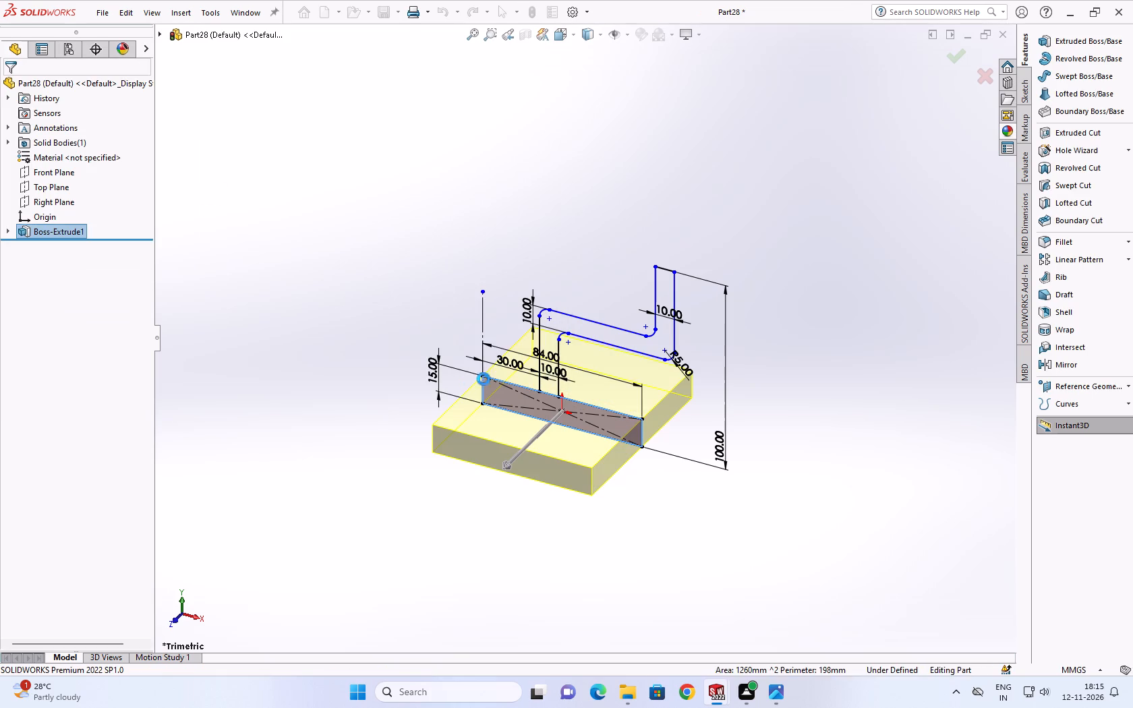
Reuse the base's sketch to extrude the stepped profile region 44 mm about the mid plane, merged with the base.
left_click(5, 227)
left_click(40, 243)
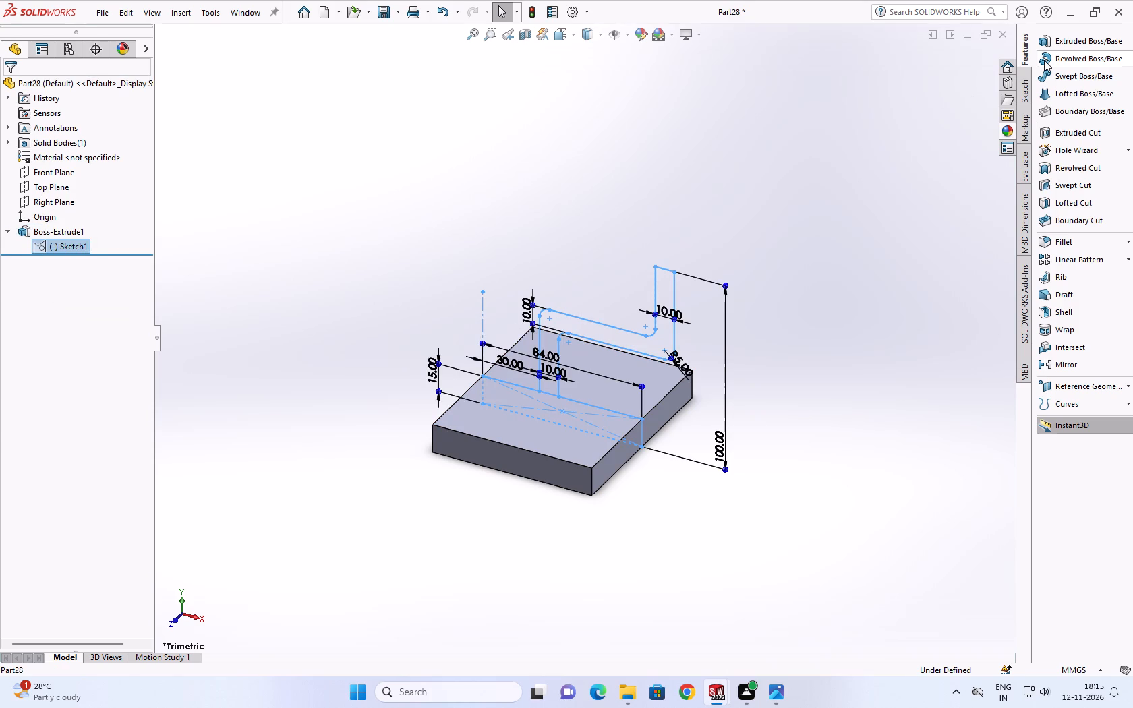
left_click(1066, 49)
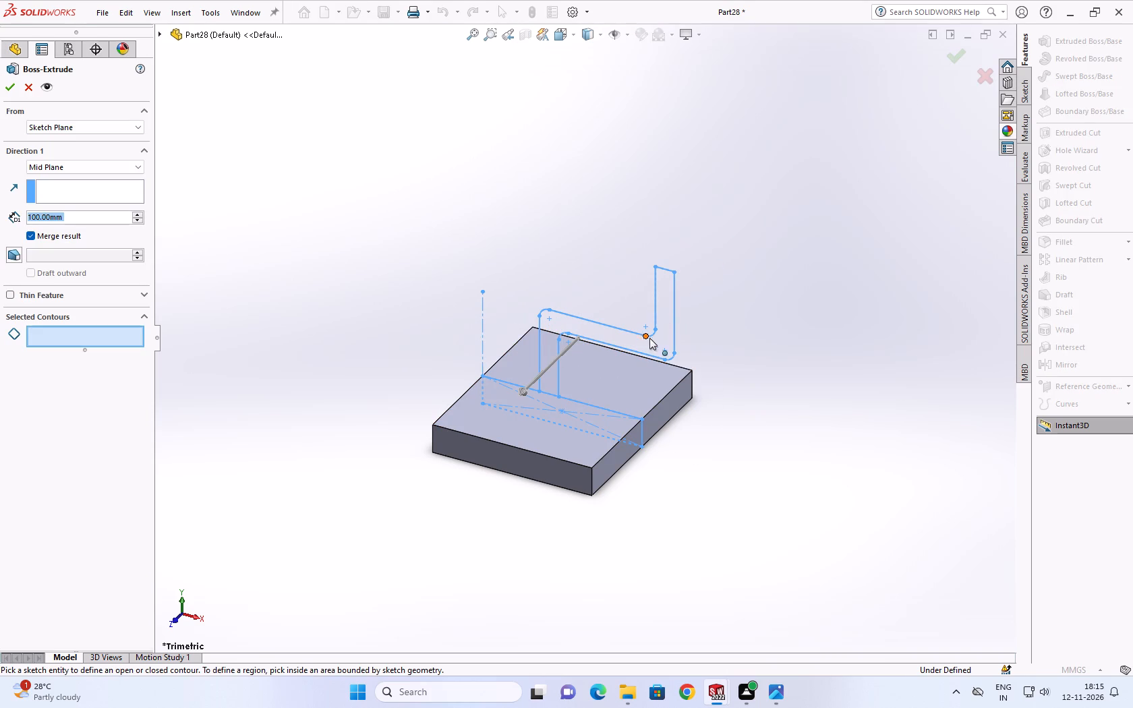
left_click(657, 343)
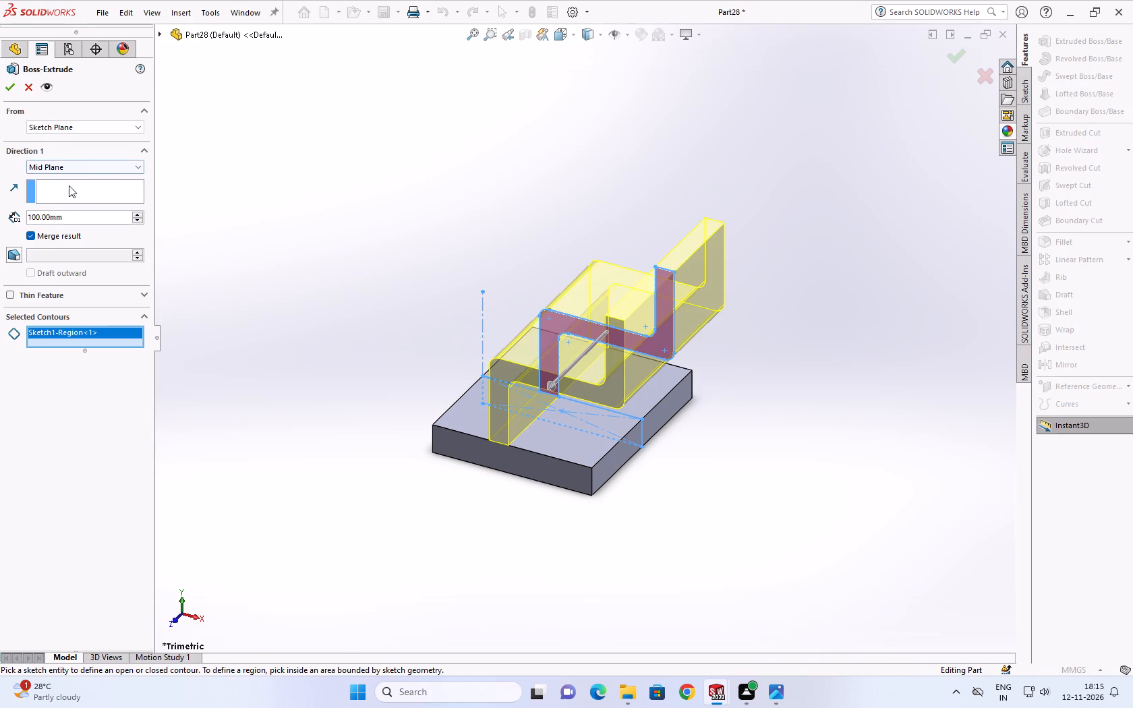
double_click(76, 217)
type("44")
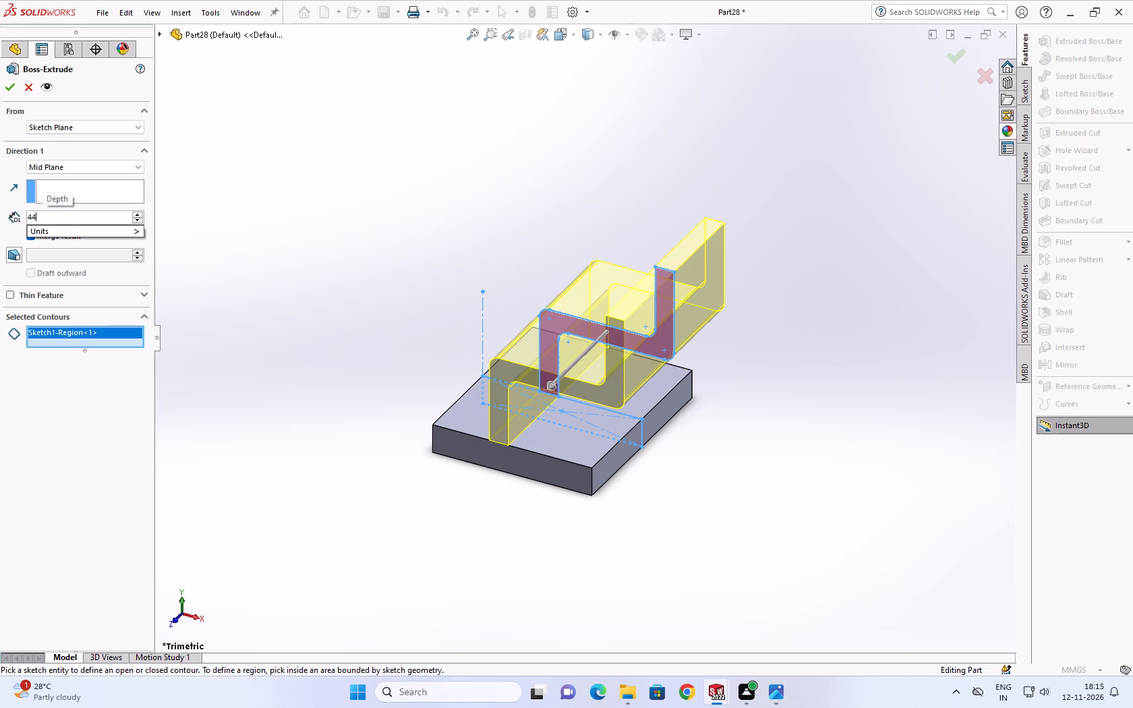
key("Return")
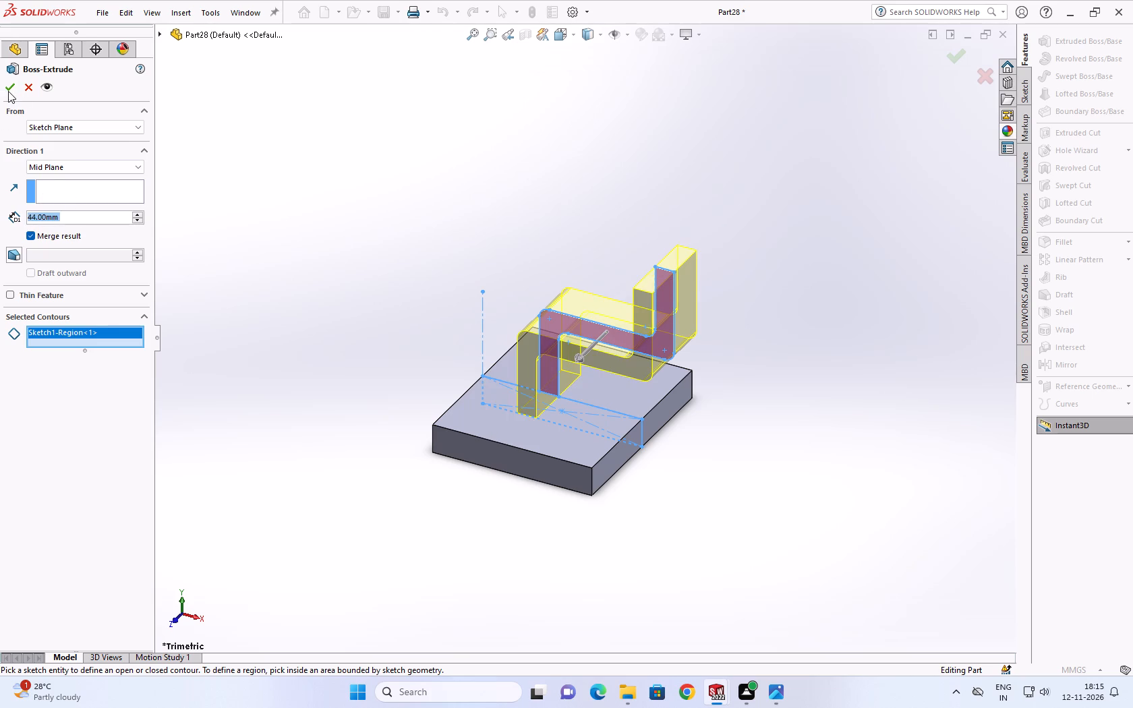
left_click(8, 91)
Check the bracket drawing in Photos, return to SOLIDWORKS, edit Sketch1 and set the base rectangle's length to 44 mm.
scroll(508, 338, "down", 1)
middle_click_drag(508, 339, 606, 374)
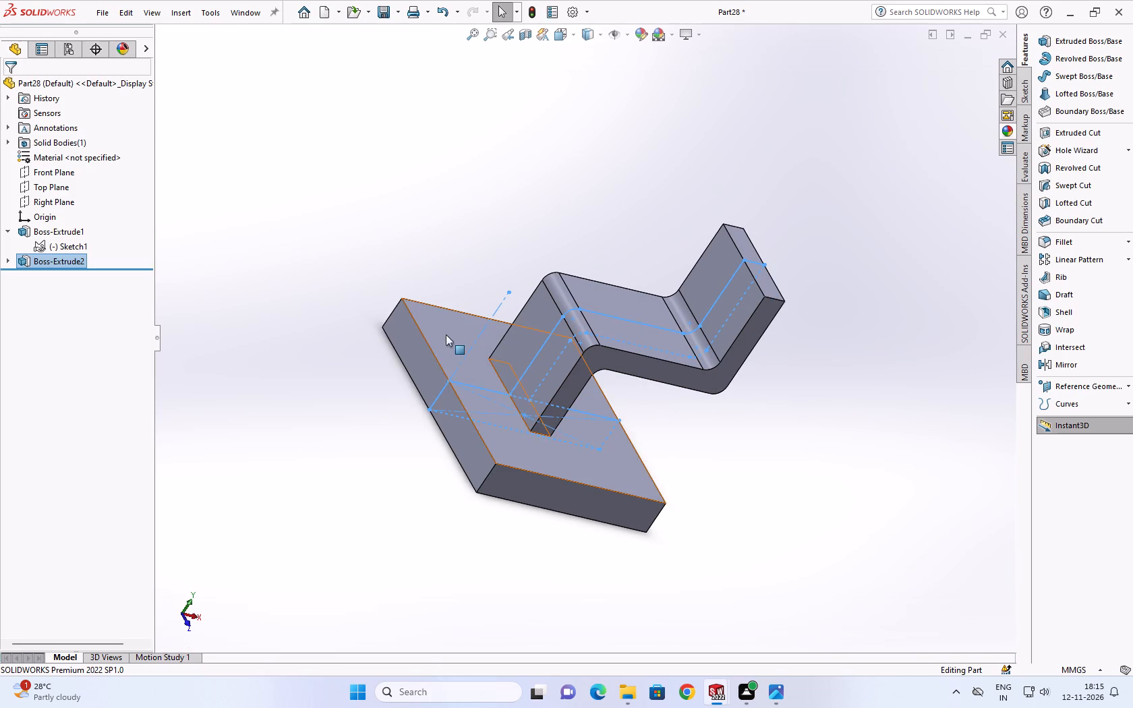
scroll(535, 437, "down", 2)
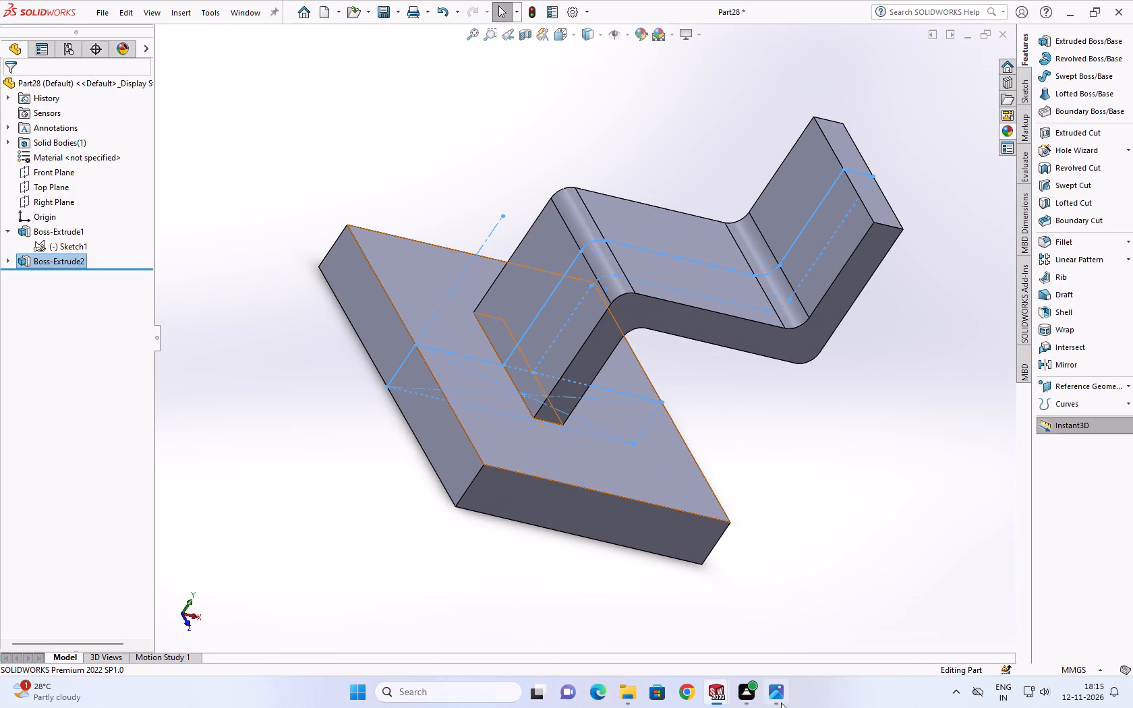
left_click(780, 692)
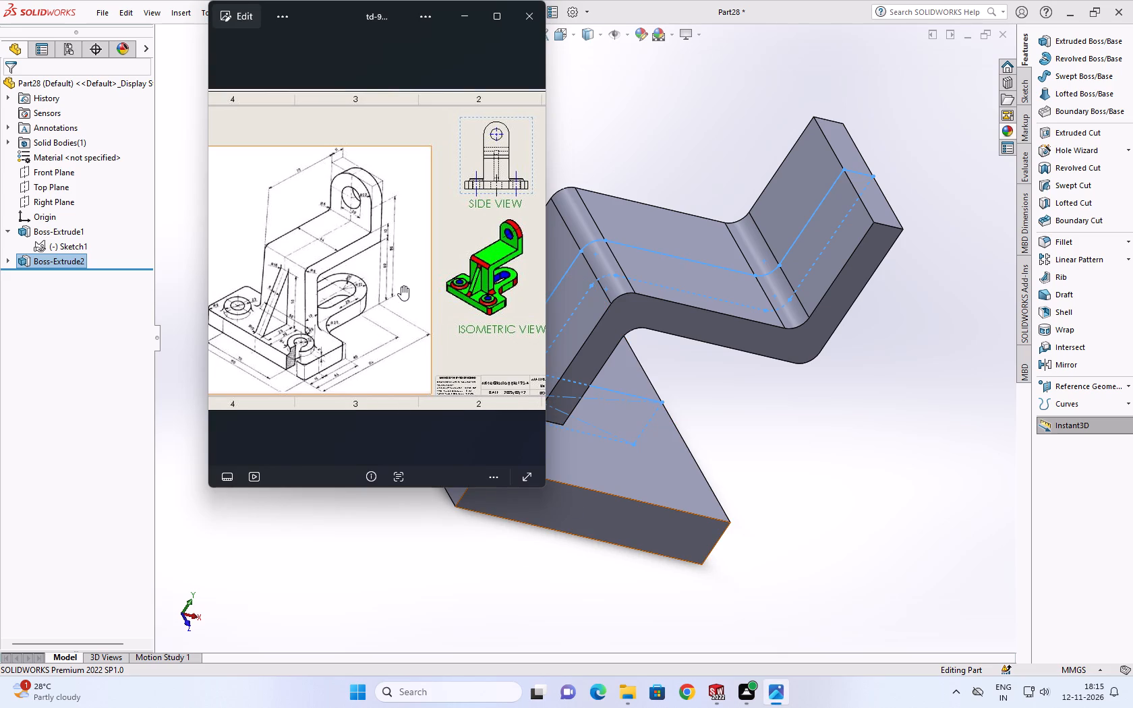
scroll(459, 440, "up", 1)
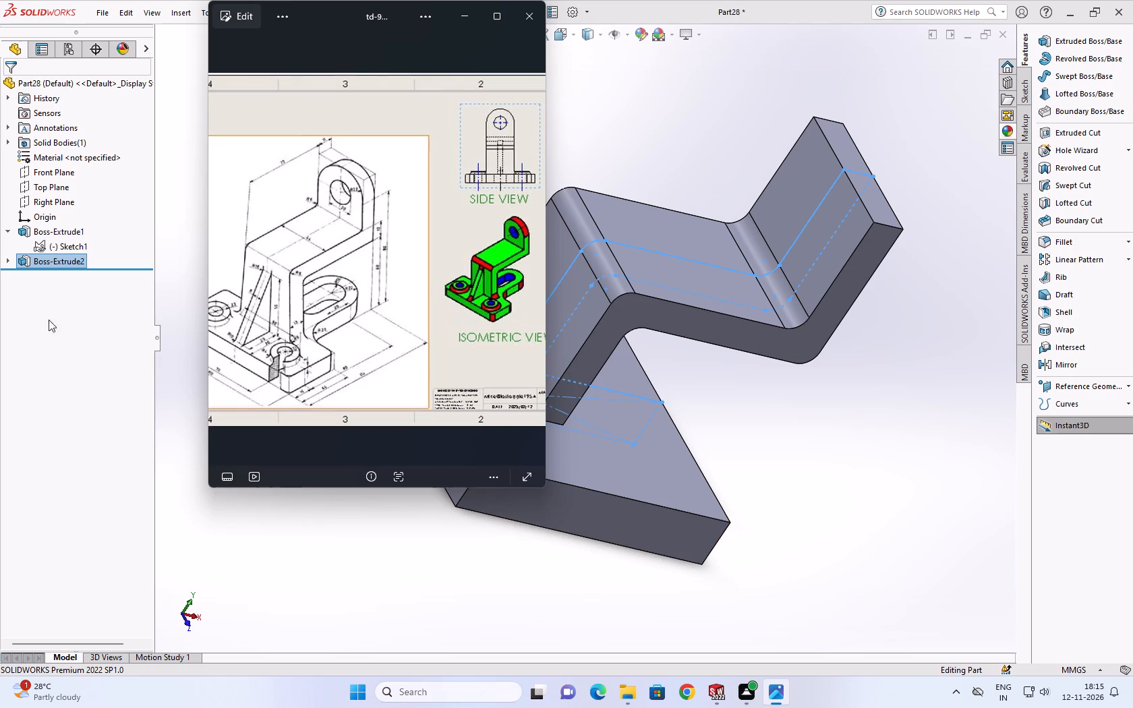
left_click(44, 260)
left_click(41, 245)
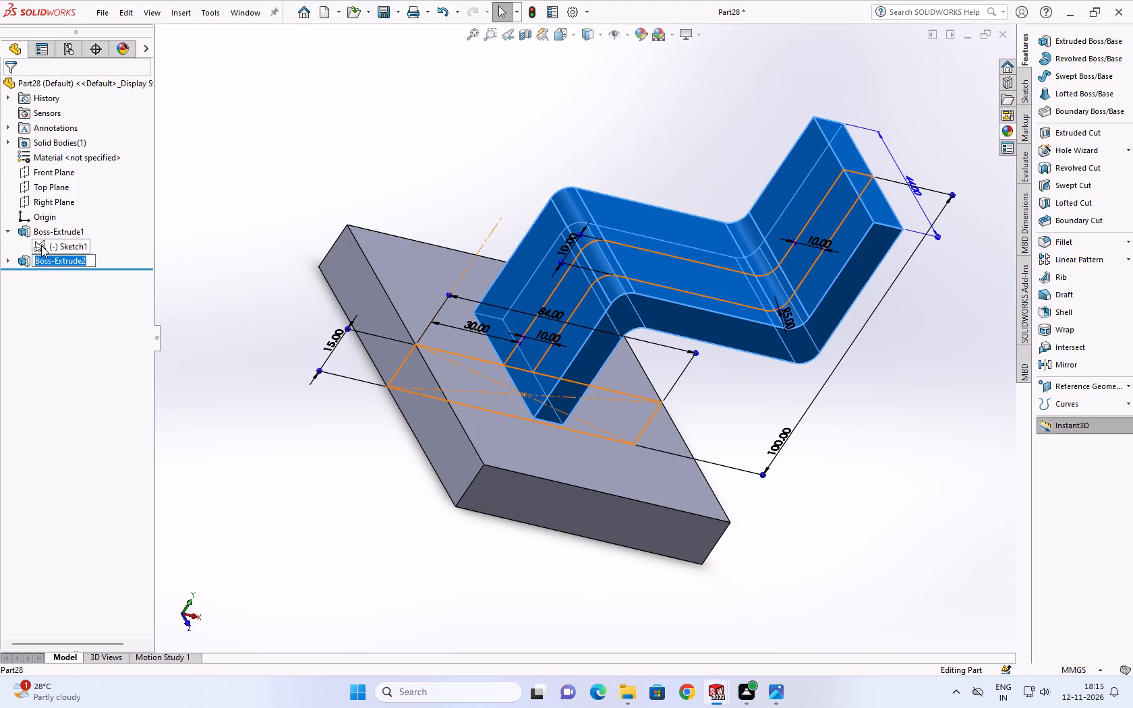
left_click(48, 198)
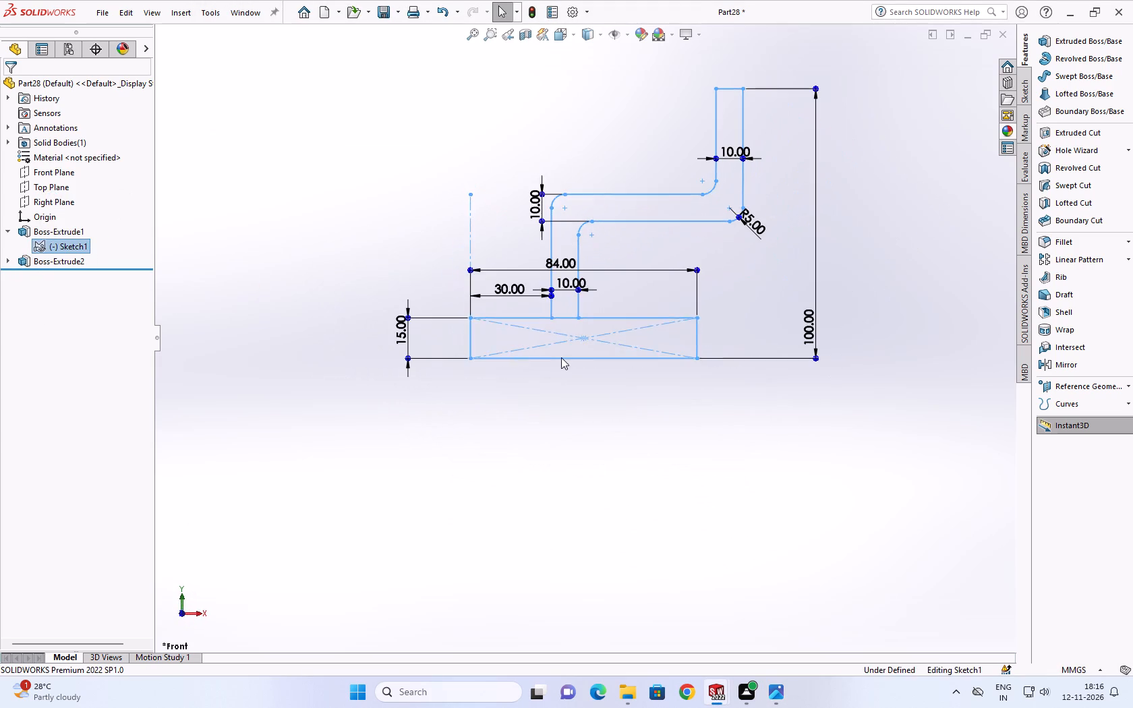
double_click(590, 270)
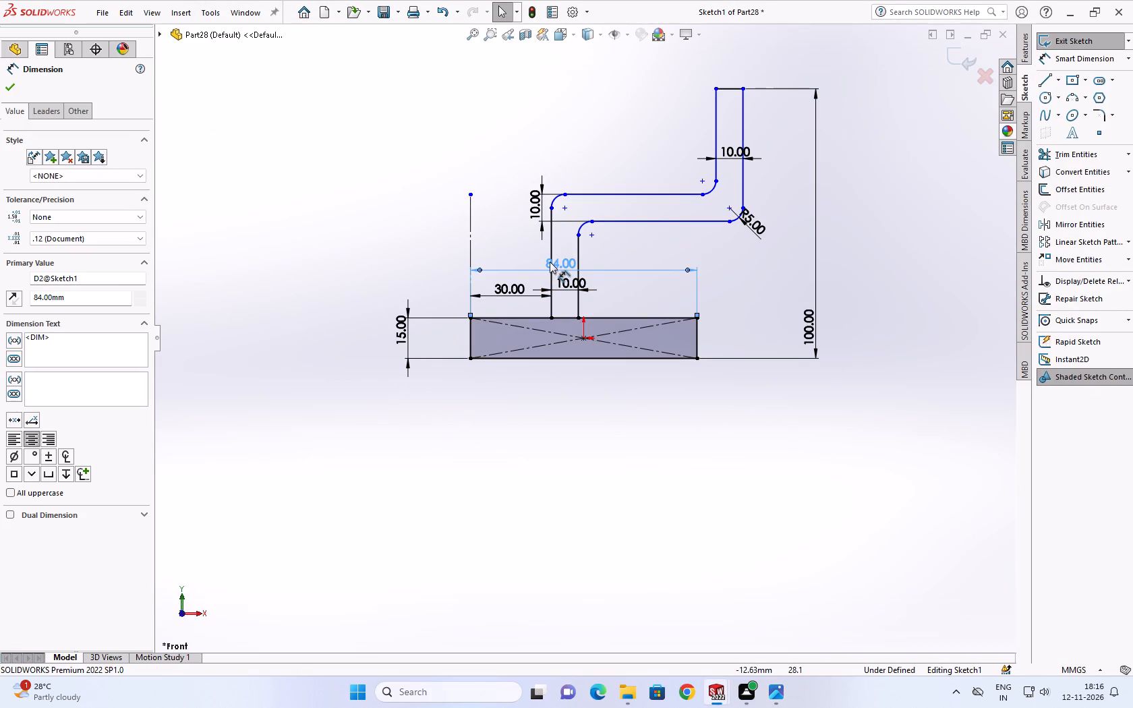
double_click(543, 261)
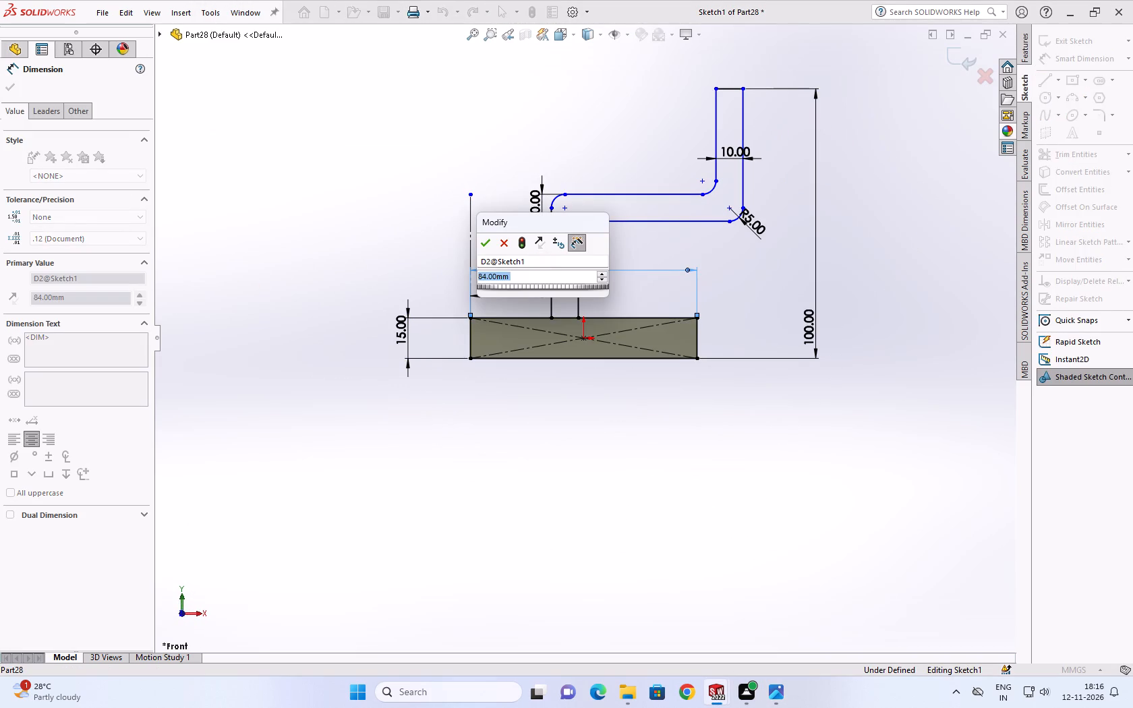
type("44")
key("Return")
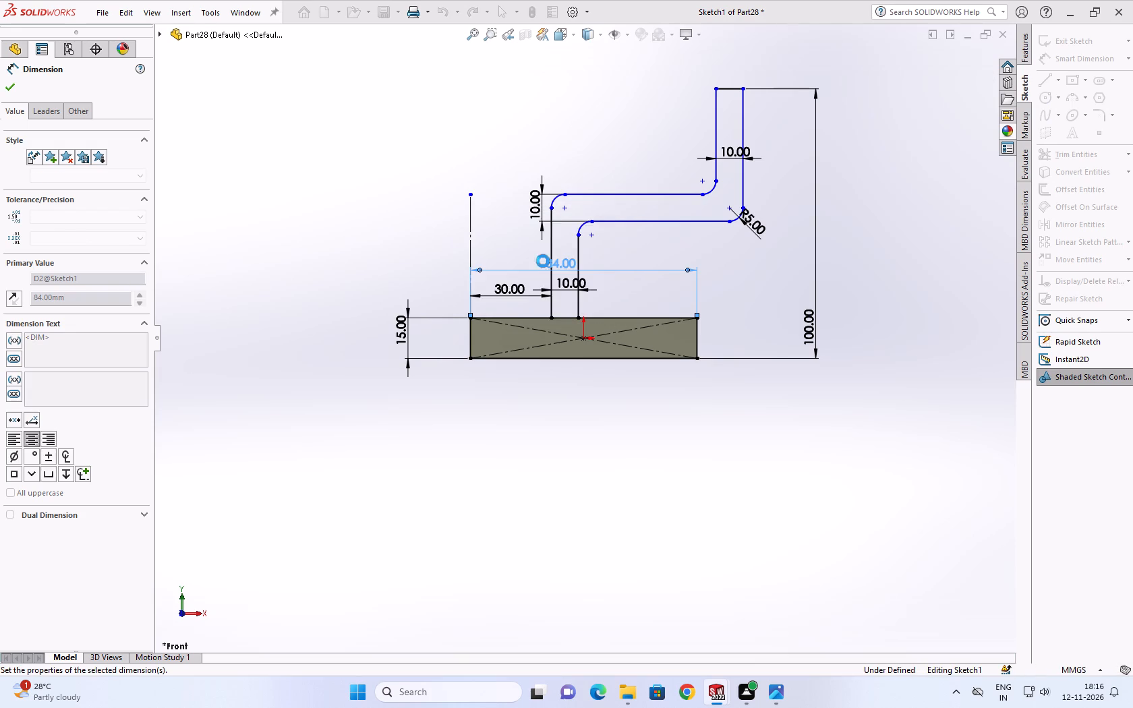
Finish the base length edit and exit Sketch1 to rebuild the bracket.
scroll(637, 310, "down", 3)
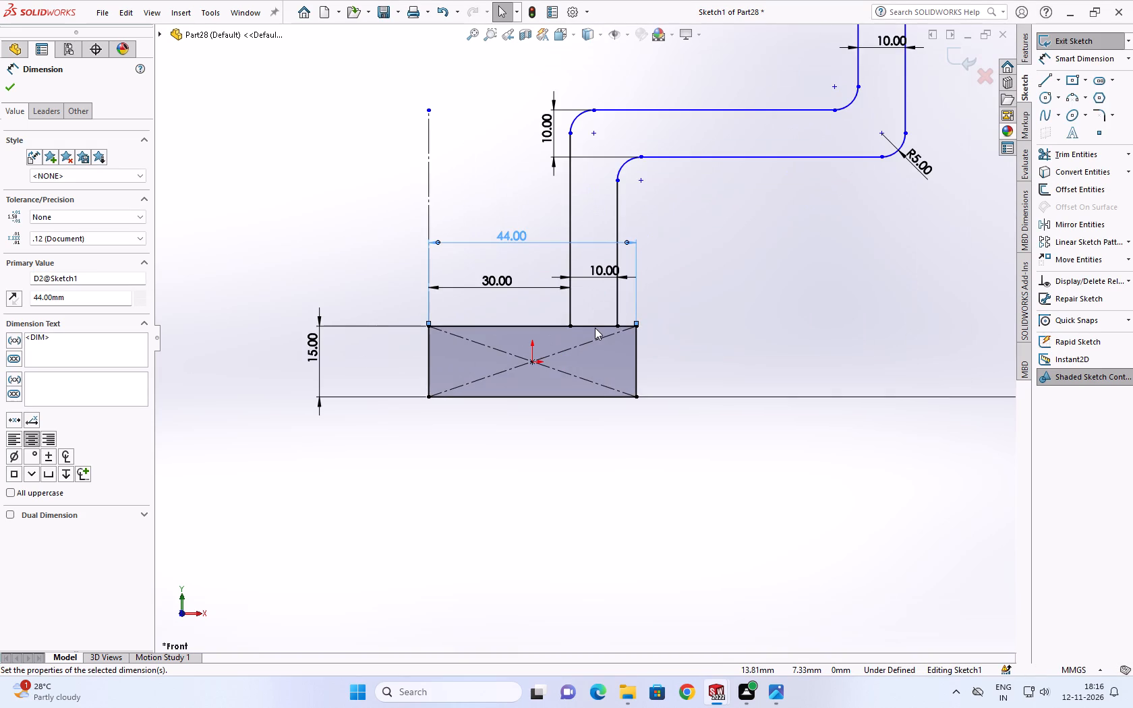
scroll(595, 328, "down", 1)
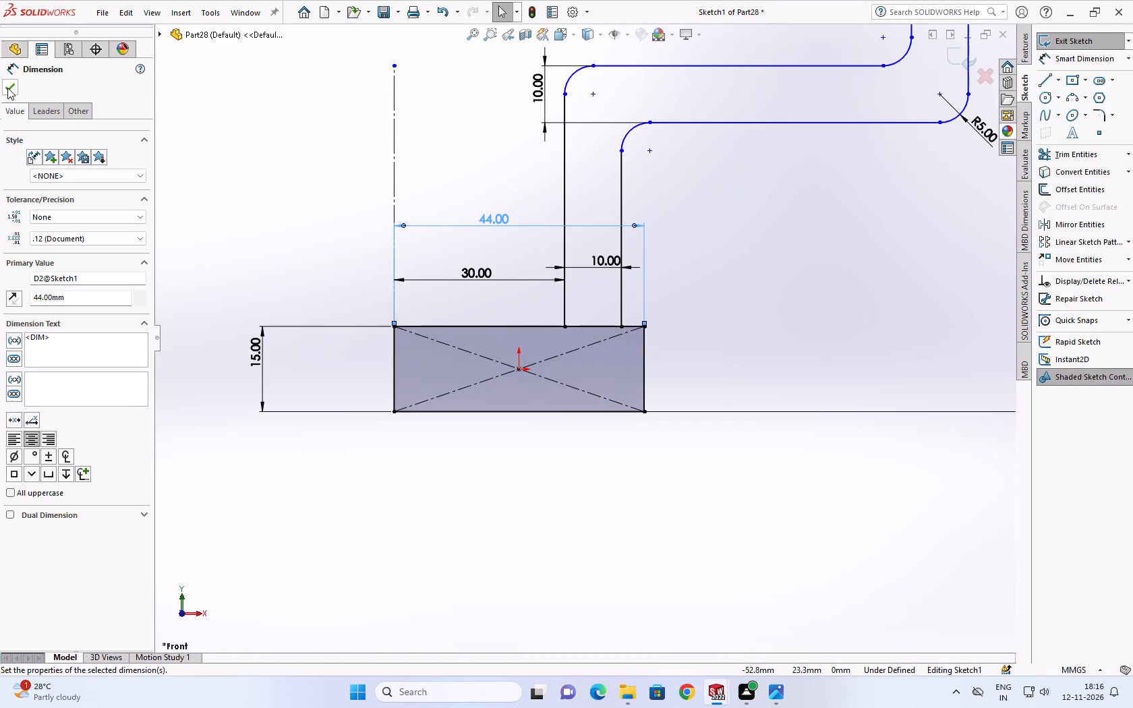
left_click(7, 88)
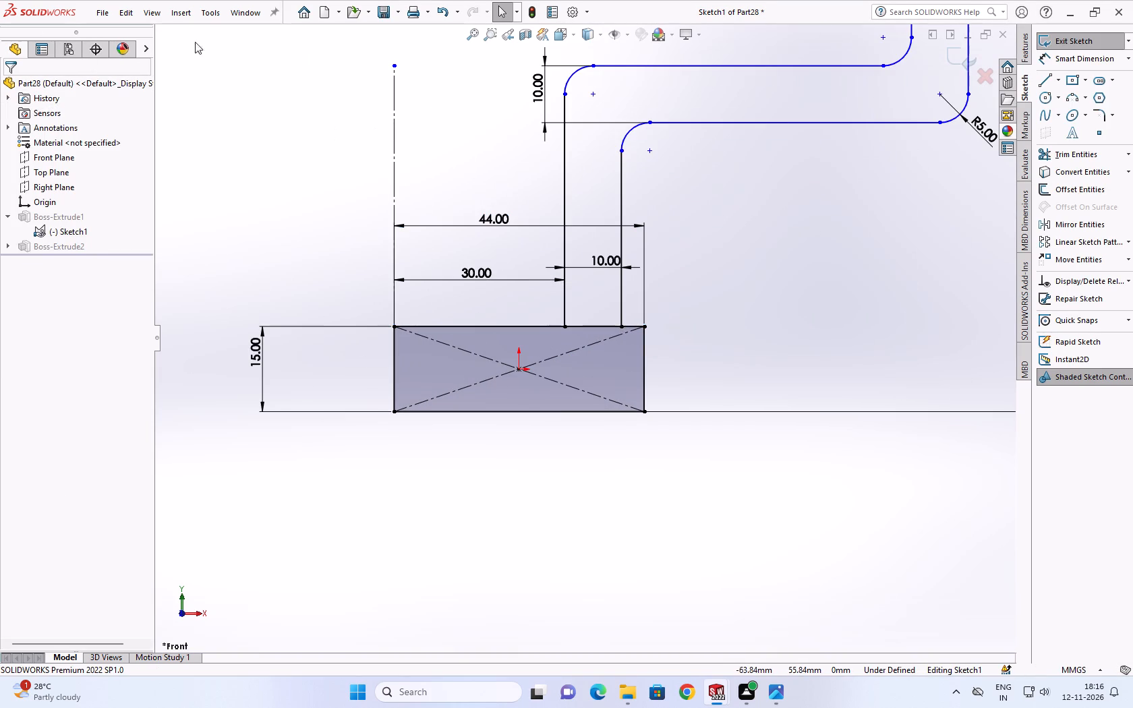
left_click(1047, 42)
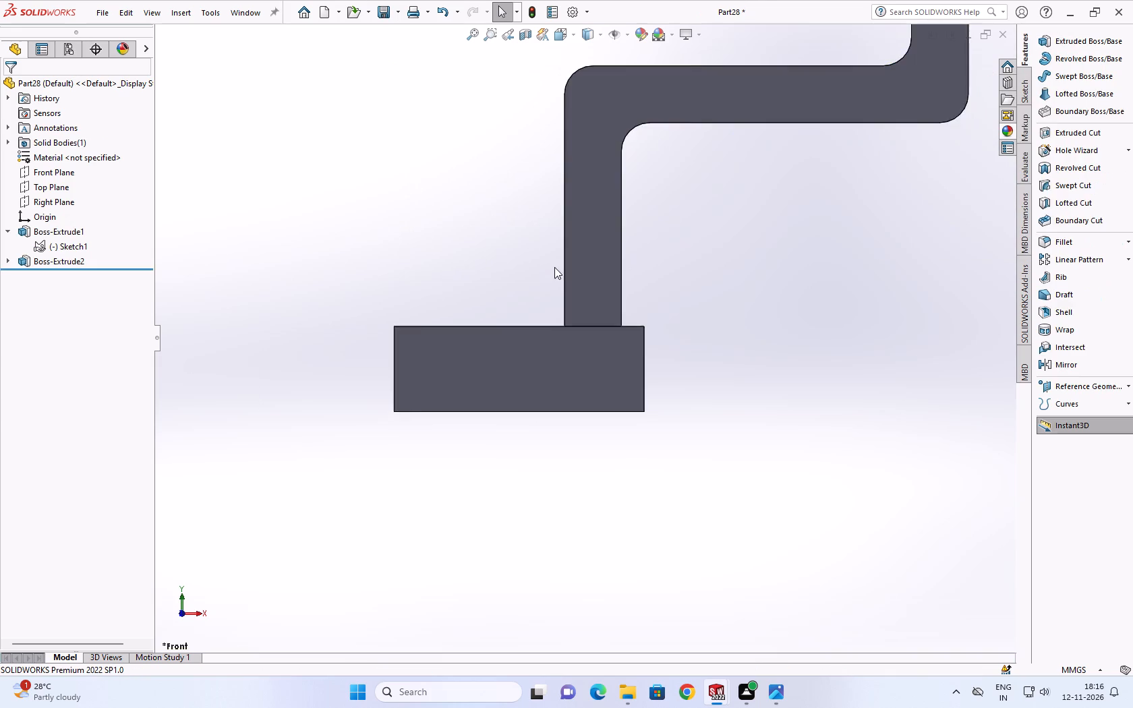
Start a sketch on the upper upright's face and draw a 22 mm radius, 180° centerpoint arc centred on its top edge's midpoint.
scroll(554, 267, "up", 3)
scroll(558, 264, "down", 1)
middle_click_drag(571, 286, 600, 396)
scroll(583, 375, "down", 1)
scroll(598, 404, "up", 2)
scroll(693, 283, "down", 2)
scroll(683, 270, "up", 2)
middle_click_drag(706, 209, 786, 140)
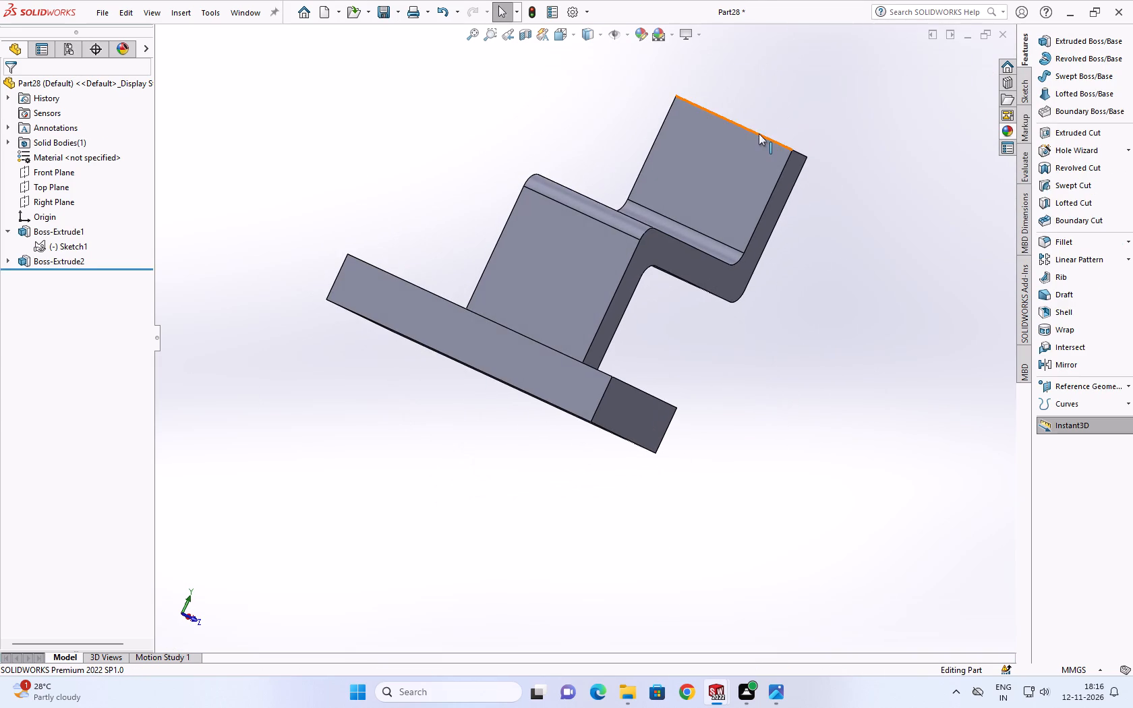
left_click(747, 144)
left_click(805, 105)
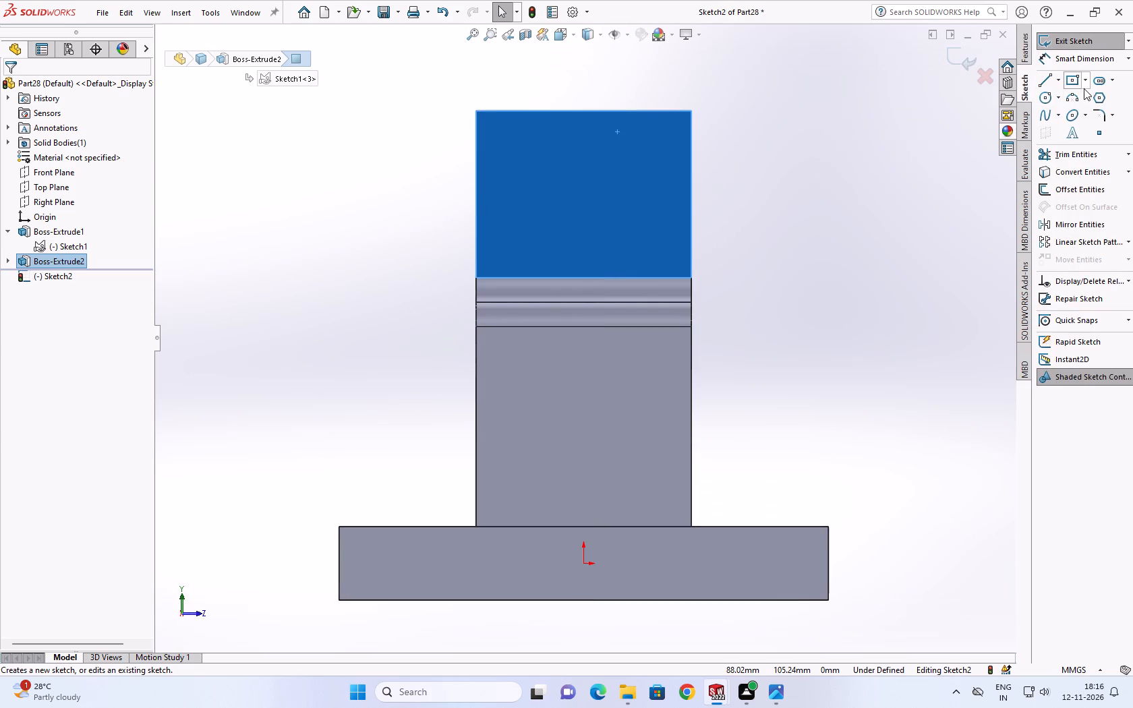
left_click(1084, 92)
left_click(1072, 101)
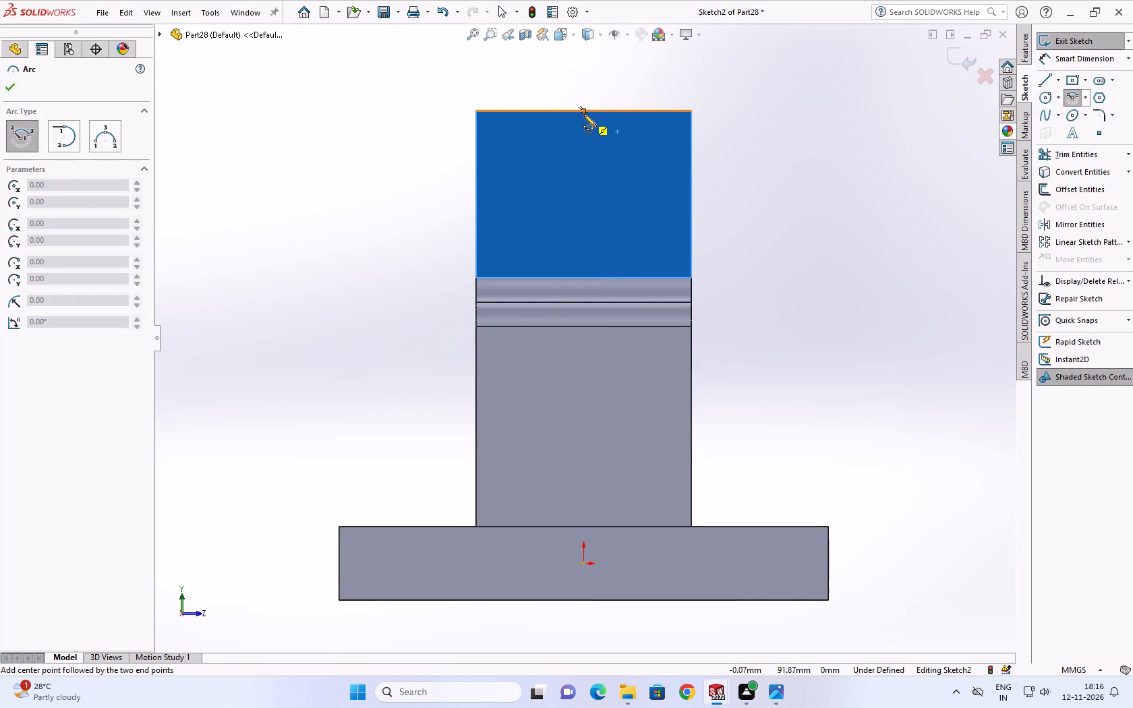
left_click(582, 111)
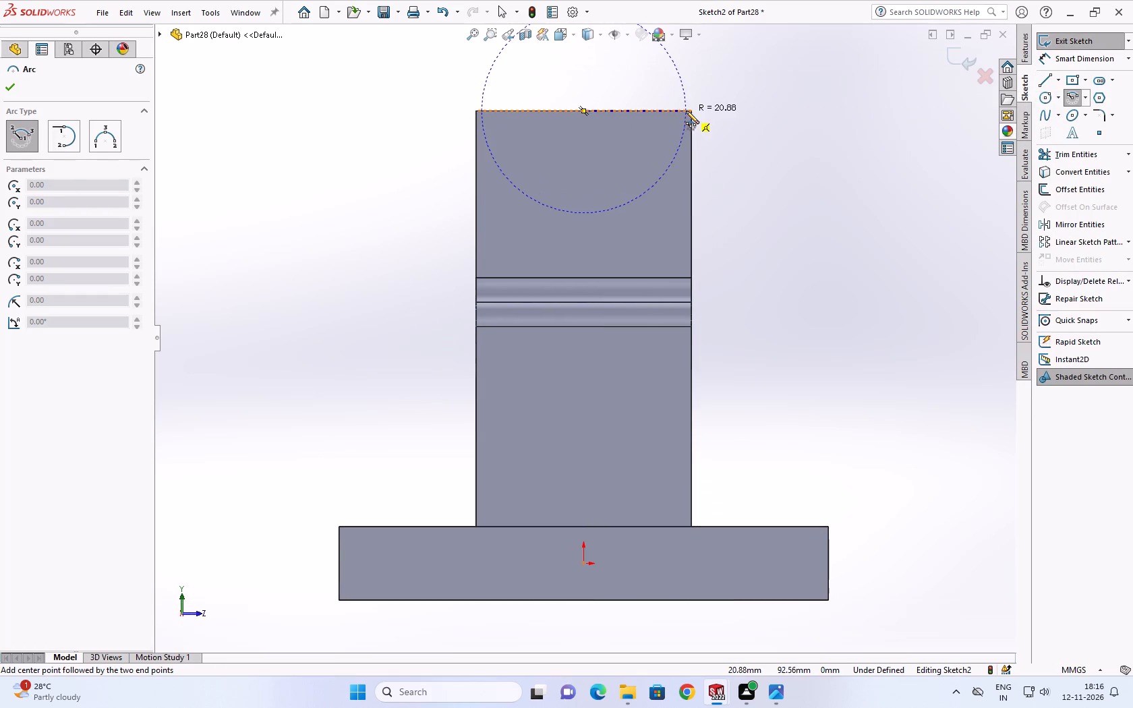
left_click(688, 113)
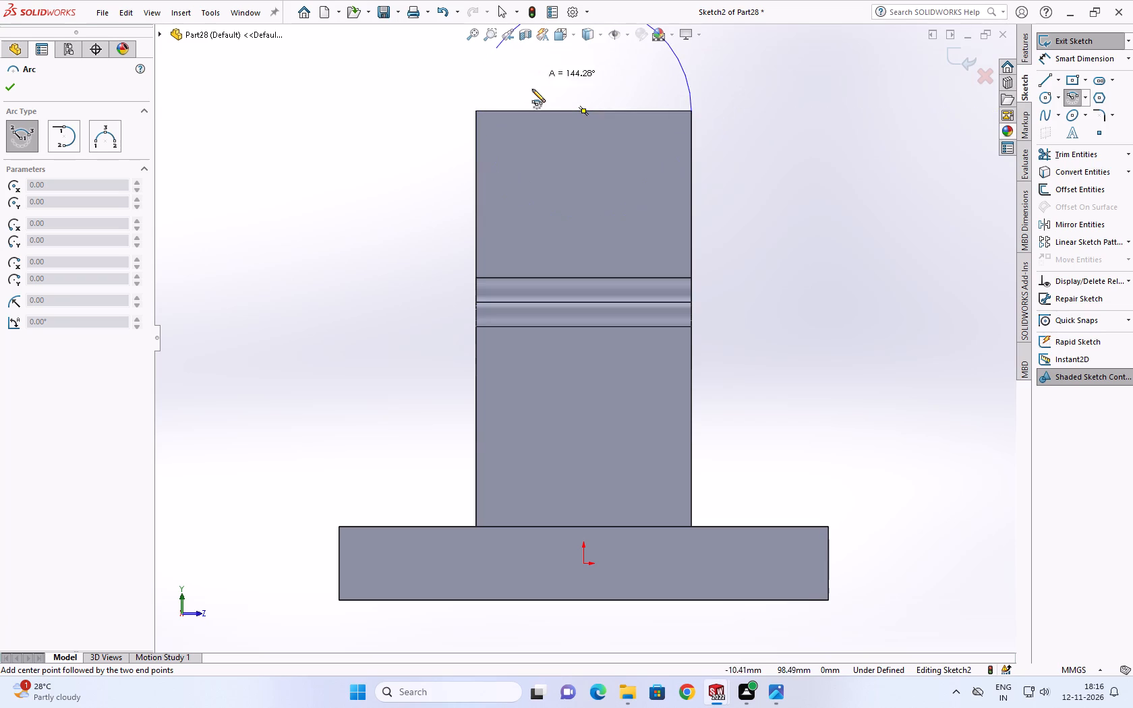
left_click(475, 112)
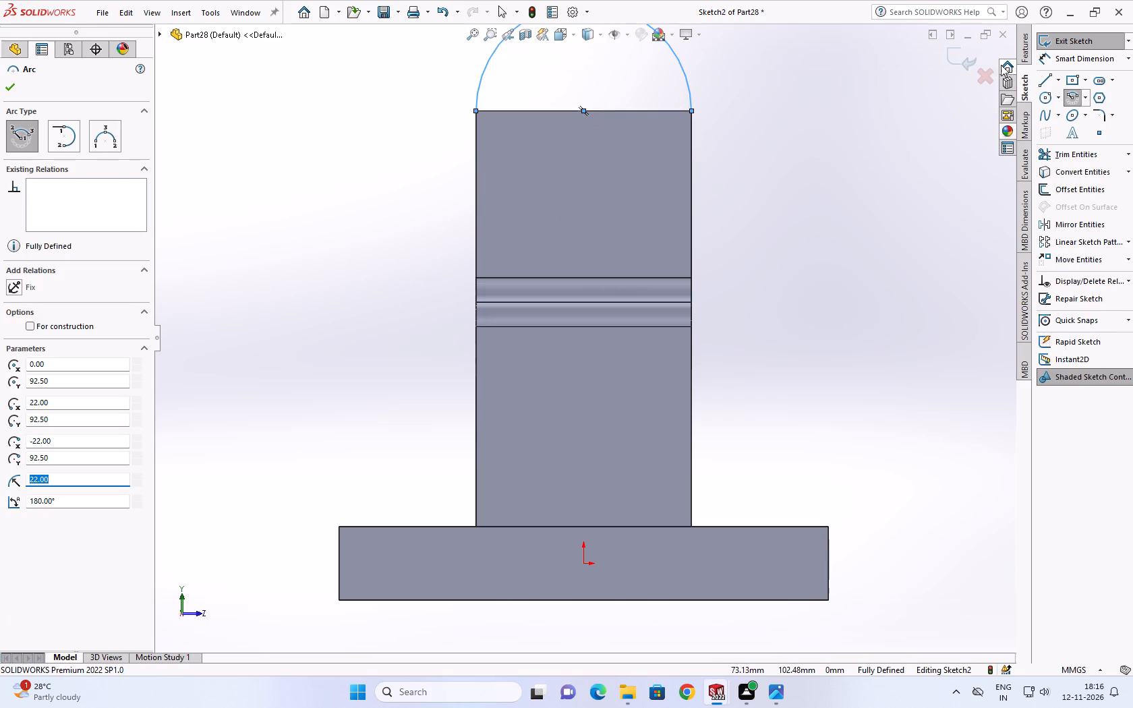
Sketch a circle of about 8.3 mm radius at the arc's centre and dimension its diameter to 10 mm.
left_click(1042, 100)
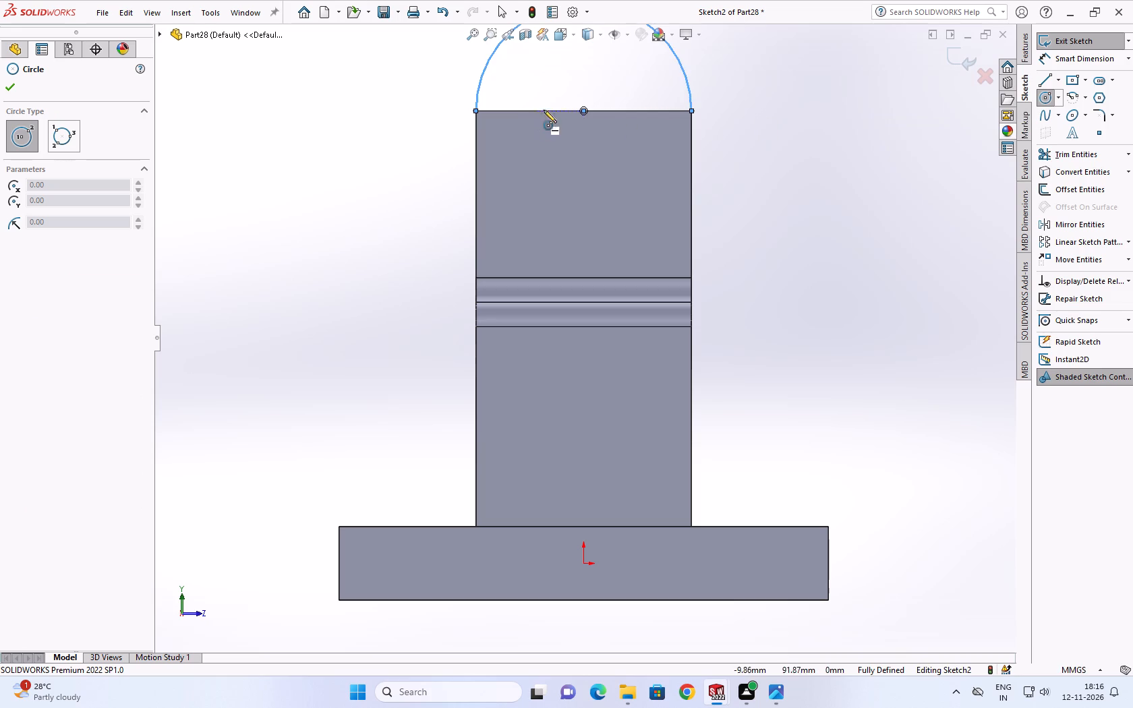
left_click(583, 112)
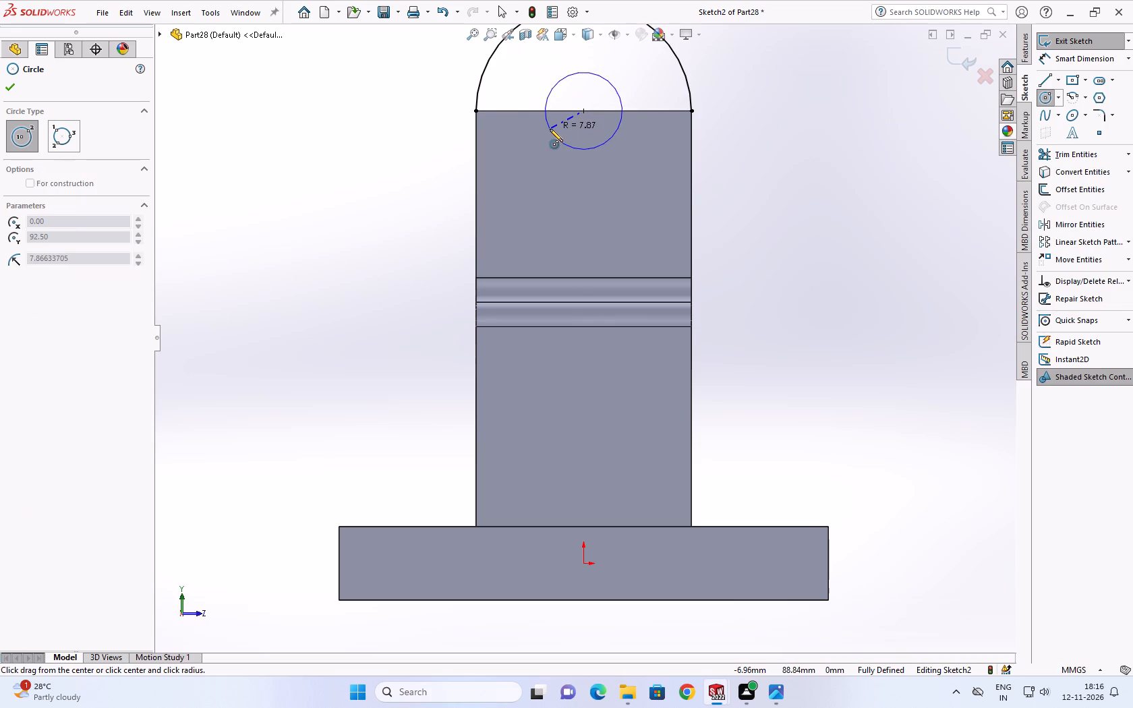
left_click(548, 129)
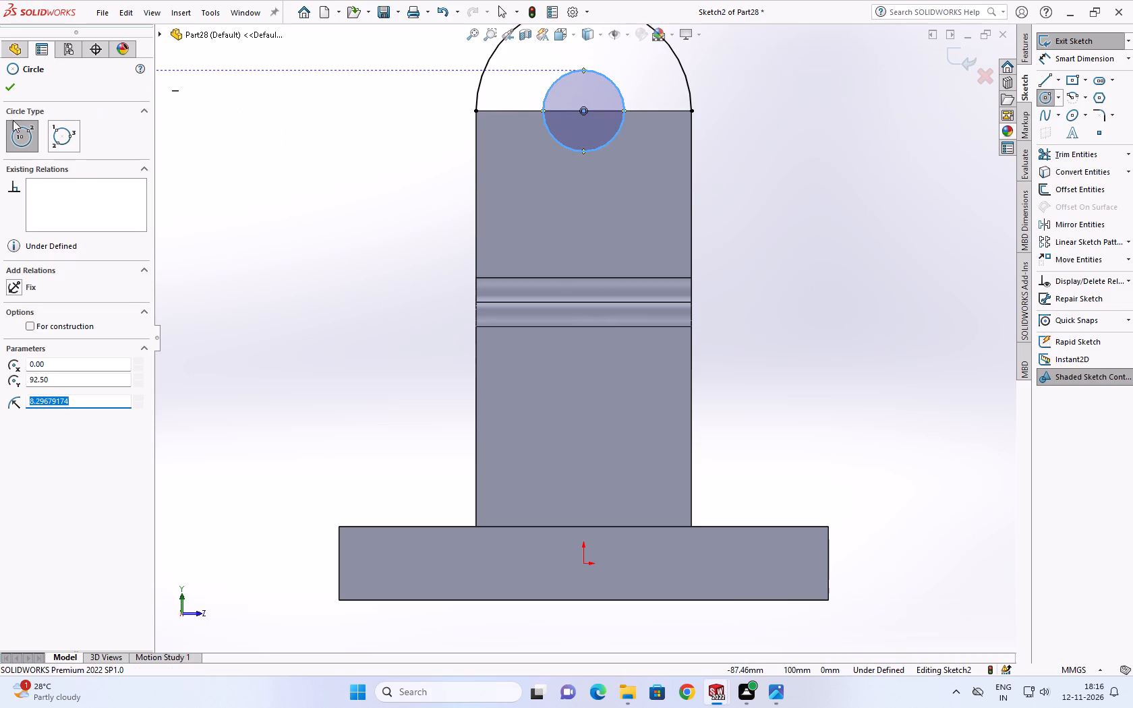
left_click(1063, 54)
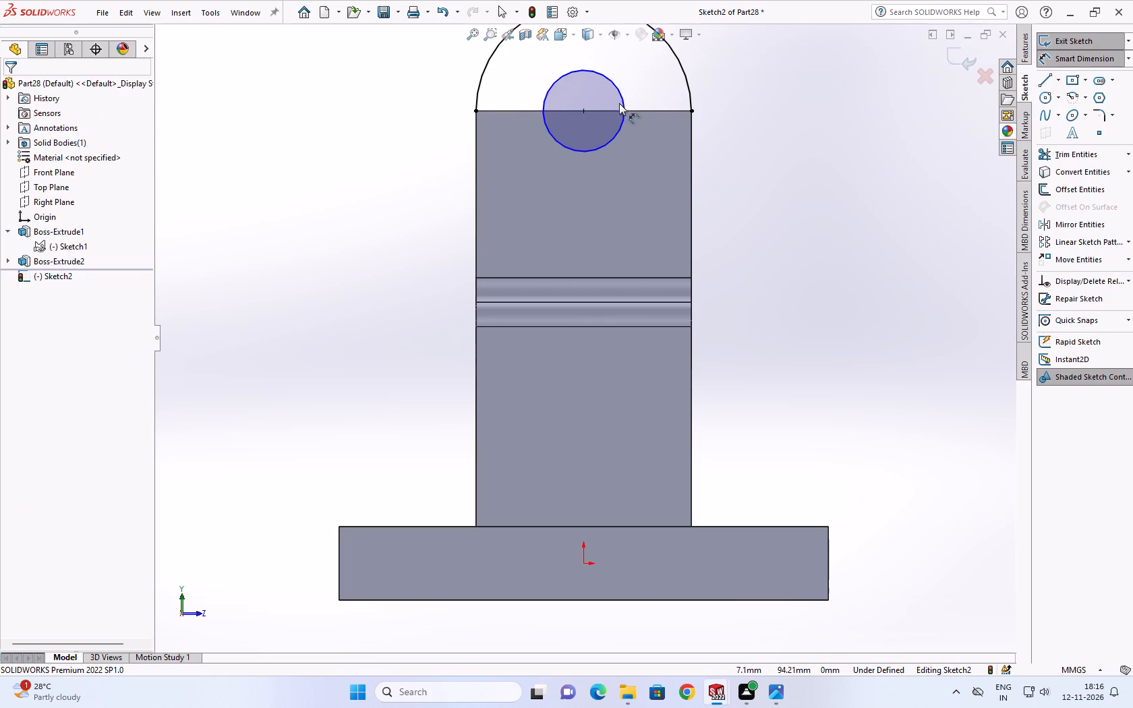
left_click(624, 97)
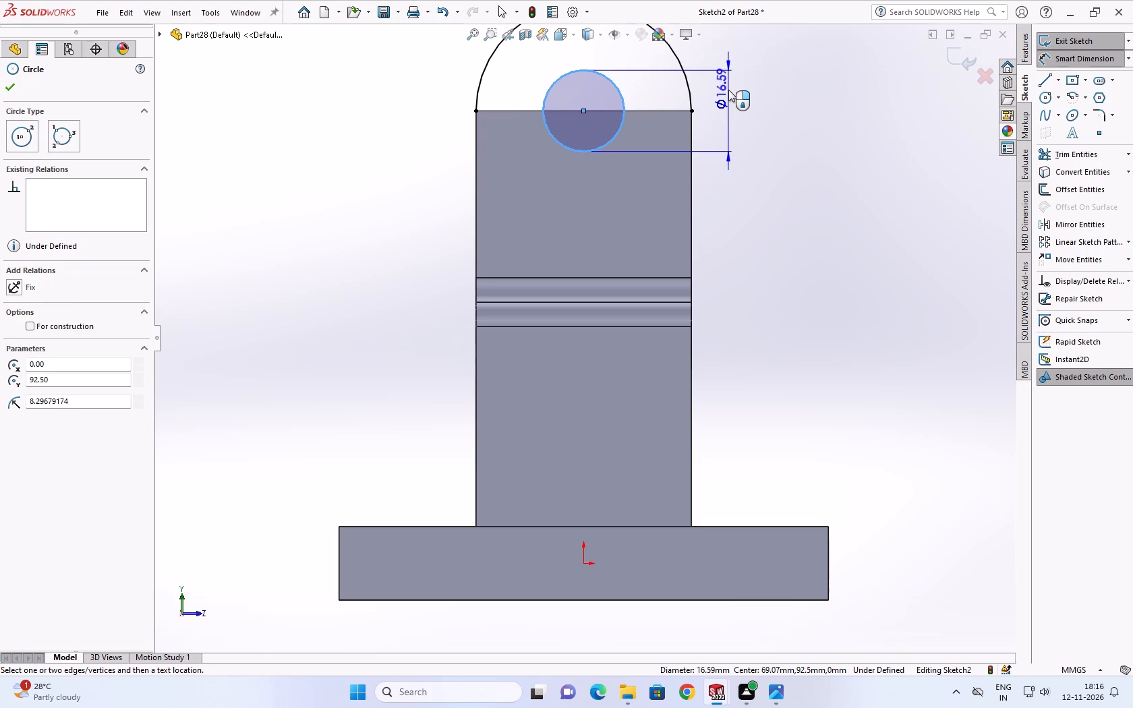
left_click(728, 90)
type("10")
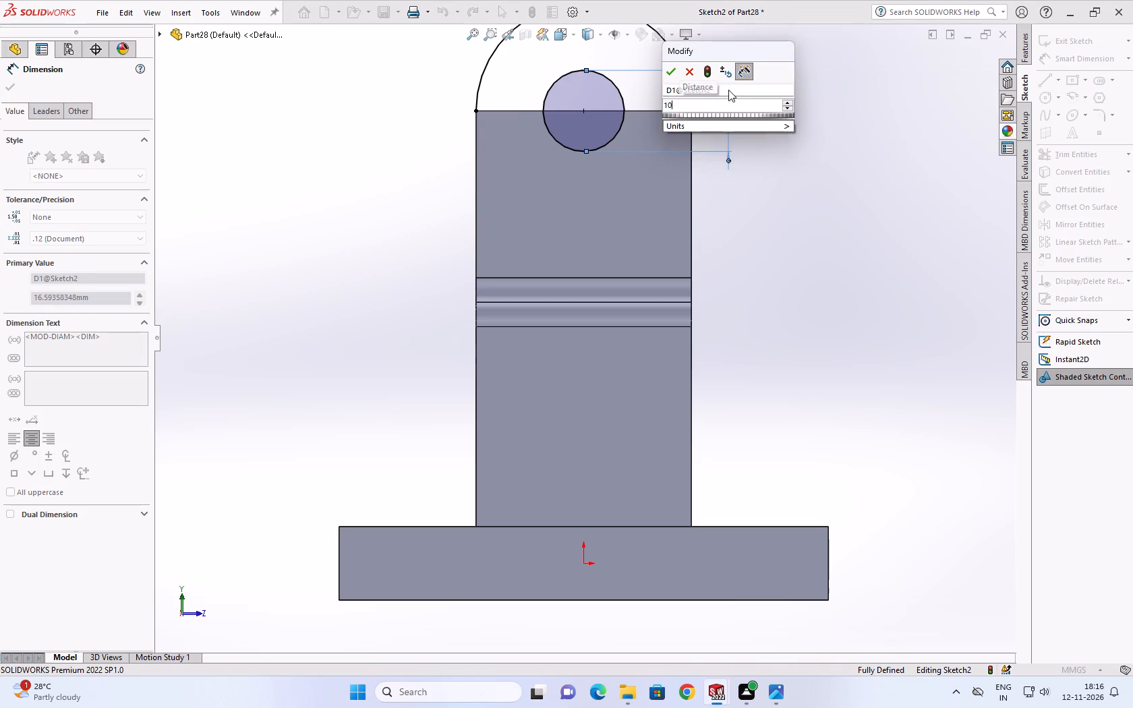
key("Return")
Set the eye circle's diameter to 15 mm and finish dimensioning.
scroll(506, 94, "down", 1)
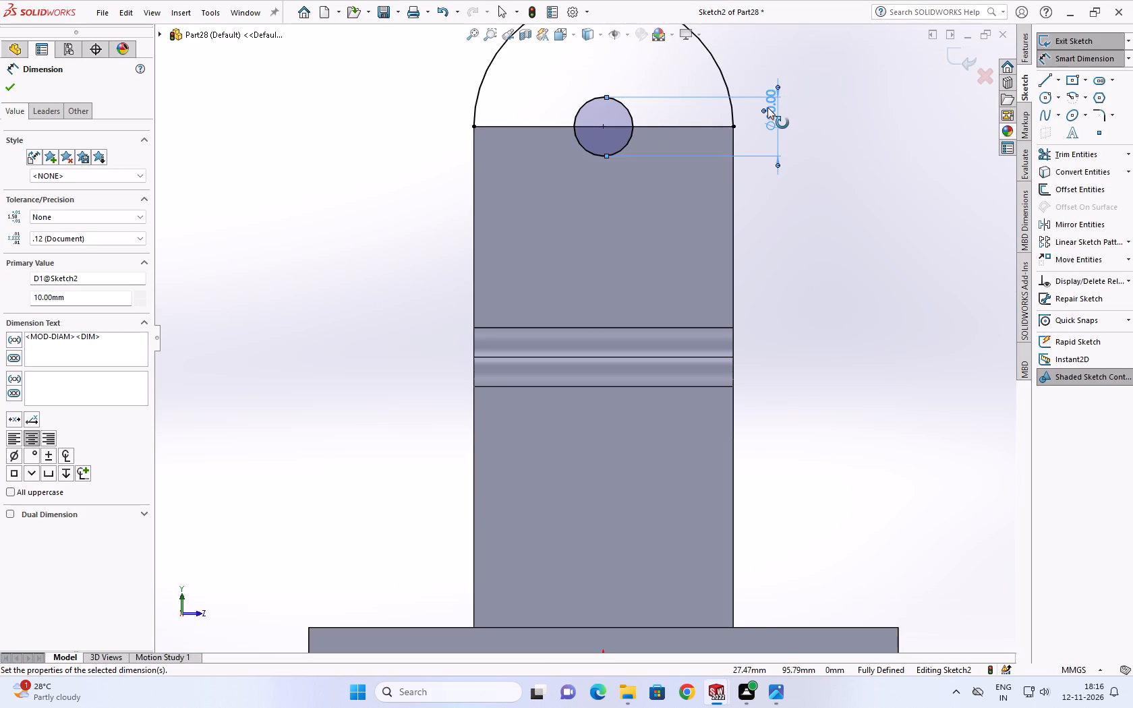
double_click(767, 107)
double_click(772, 114)
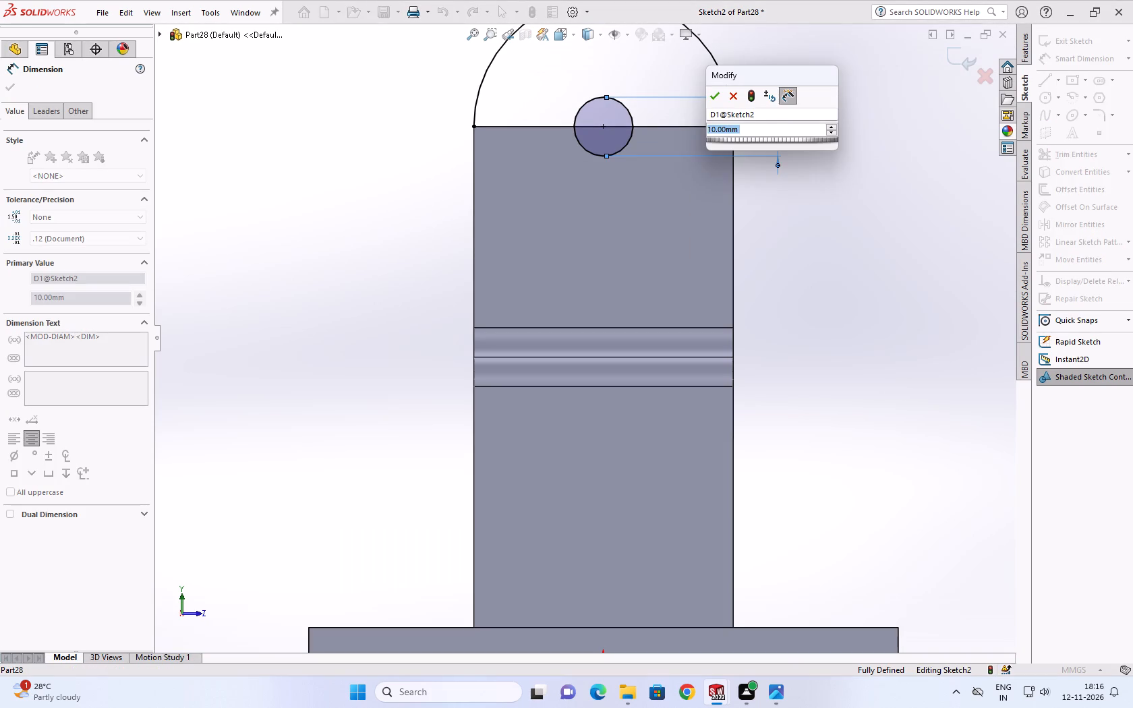
type("15")
key("Return")
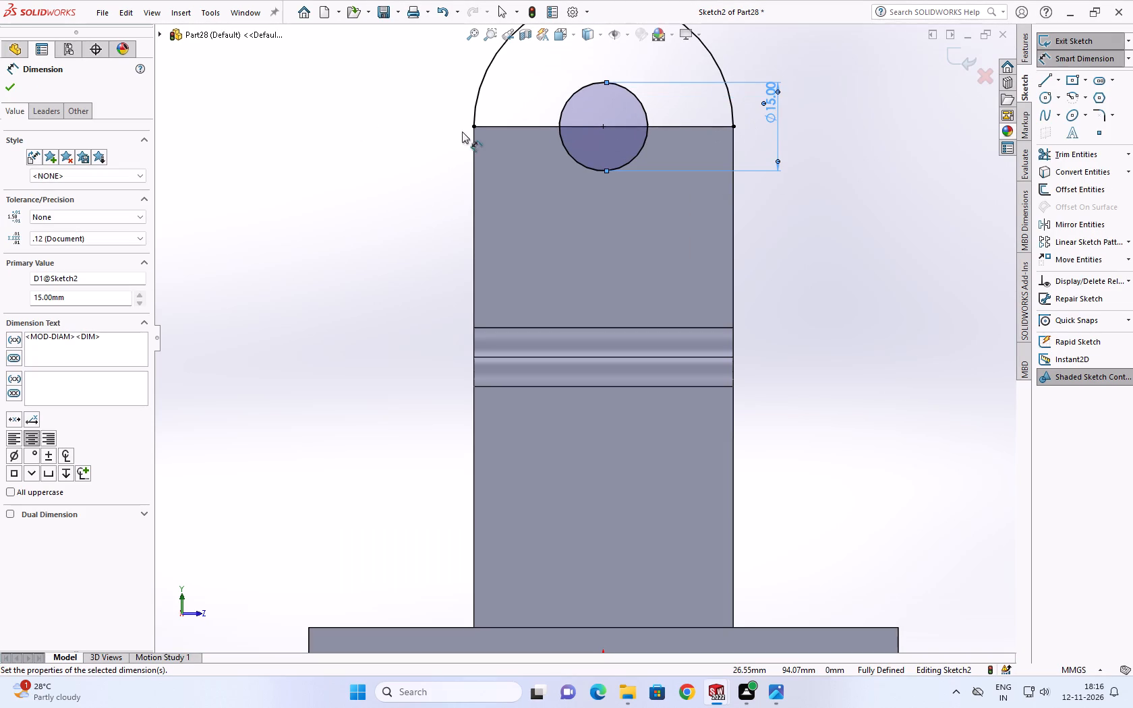
left_click(8, 80)
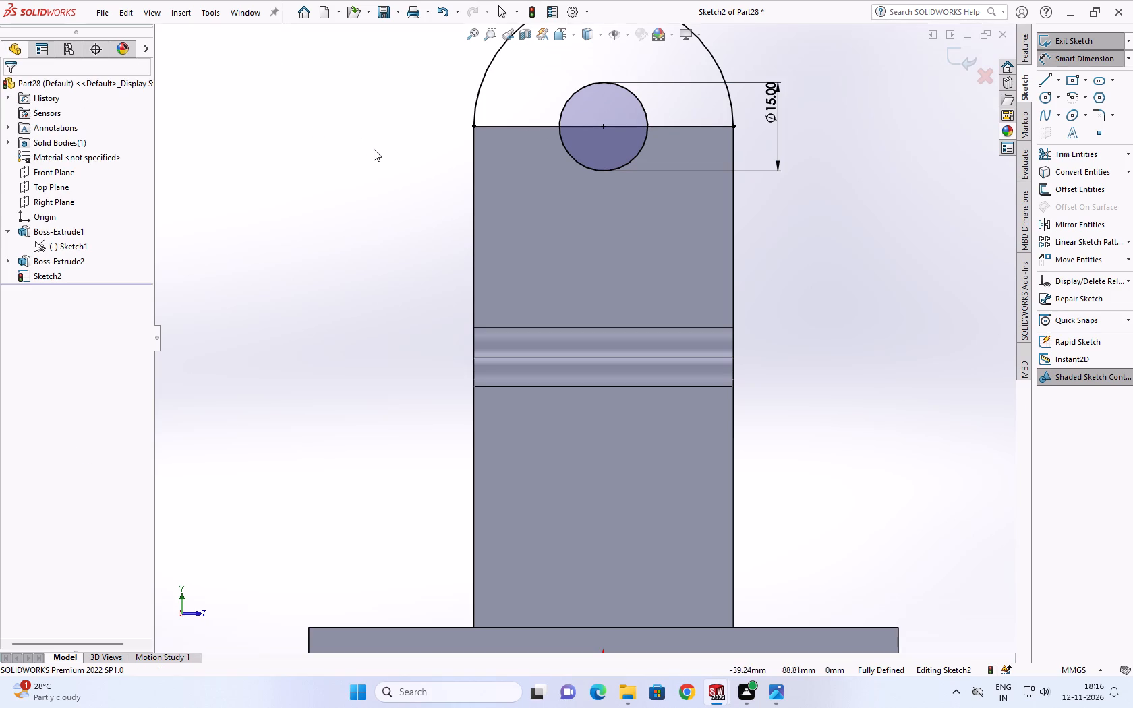
Convert the upright's top edge into a sketch line that closes the half-round profile.
left_click(489, 126)
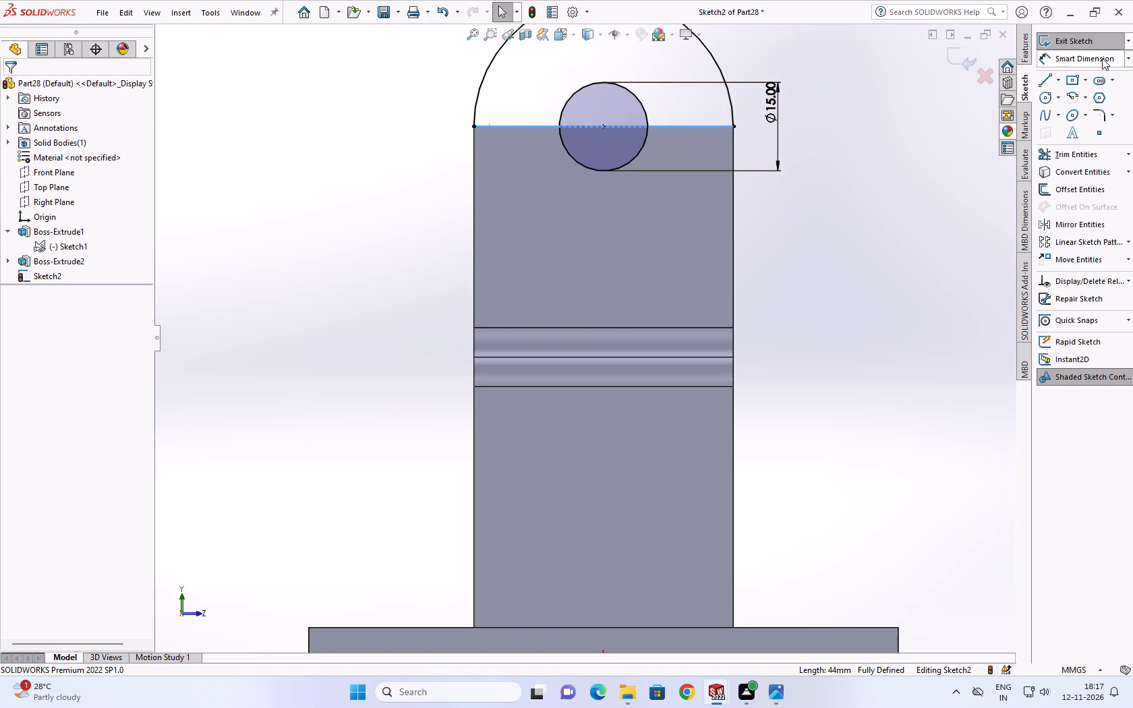
left_click(1043, 177)
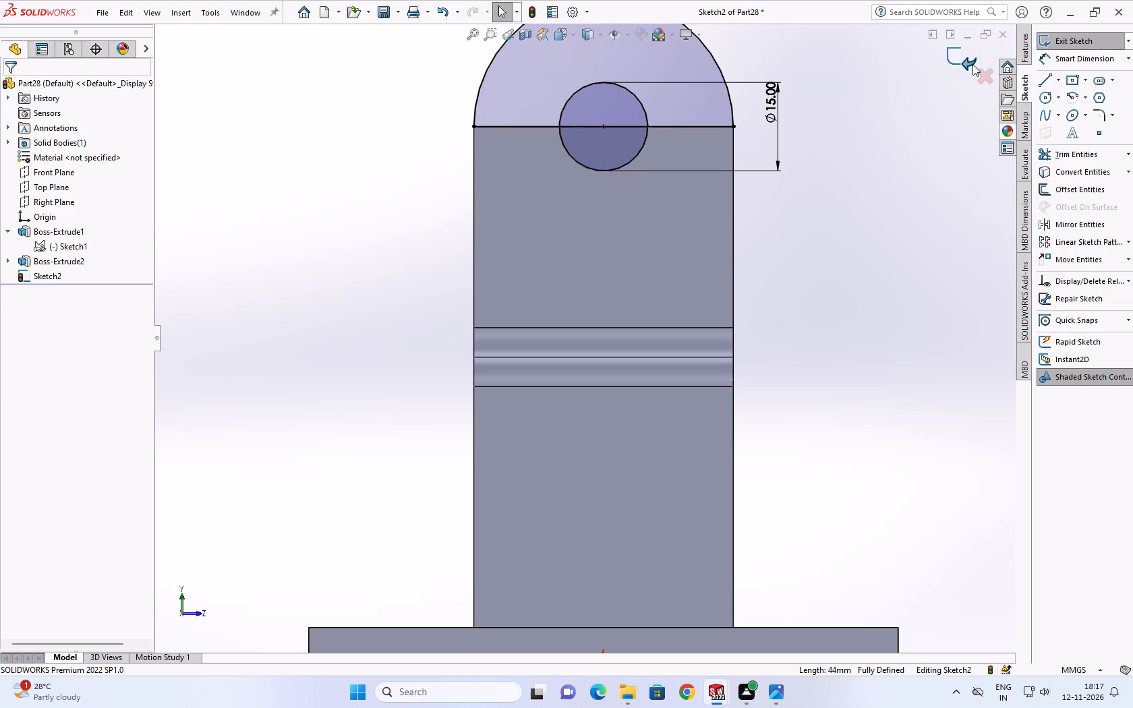
Extrude the half-round region outside the circle Up To Surface, ending at the upright's opposite face, with the result merged.
left_click(1024, 43)
left_click(1043, 40)
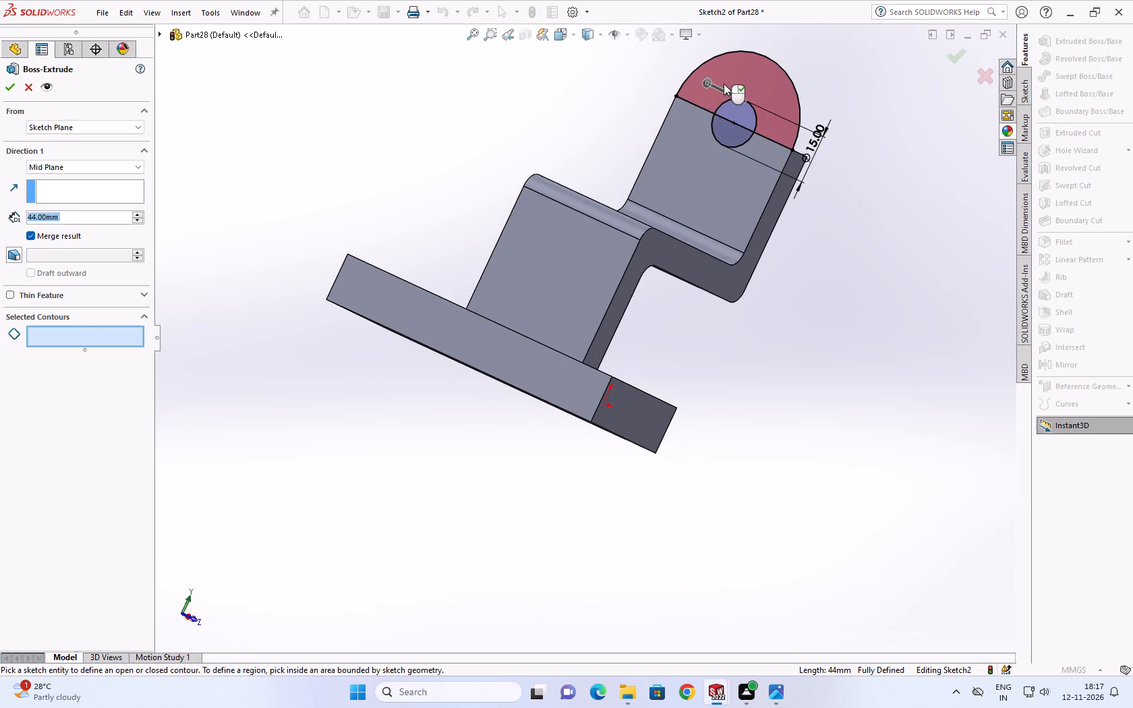
left_click(724, 84)
middle_click_drag(817, 101, 793, 127)
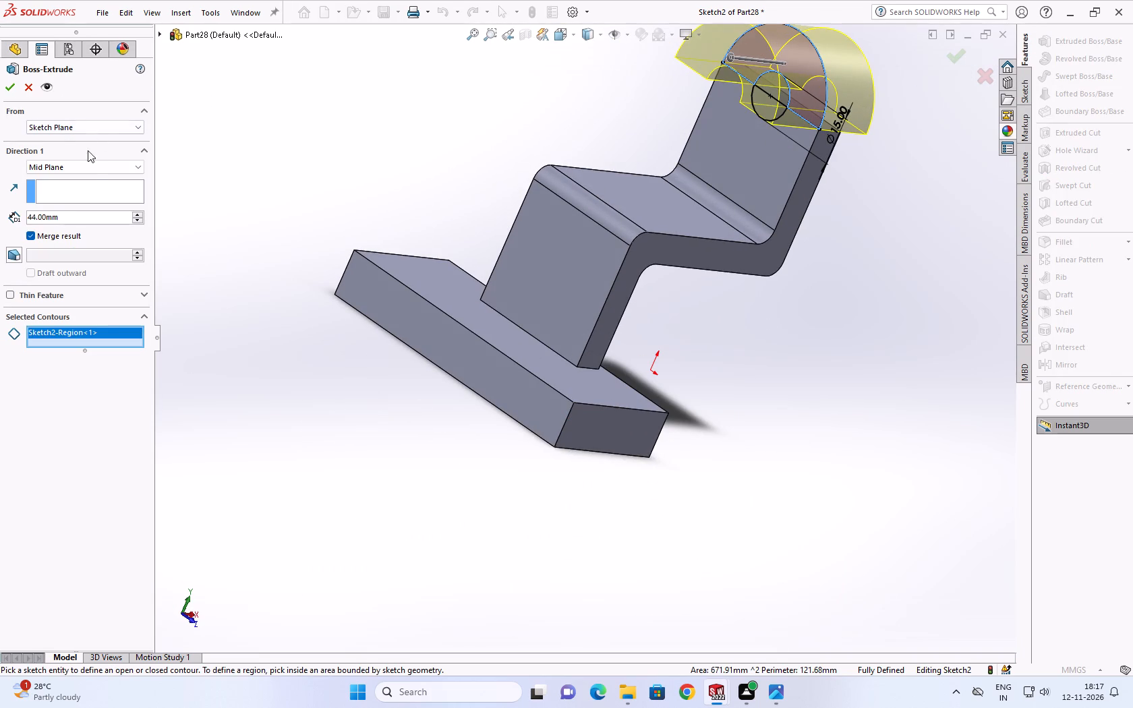
left_click(88, 171)
left_click(75, 206)
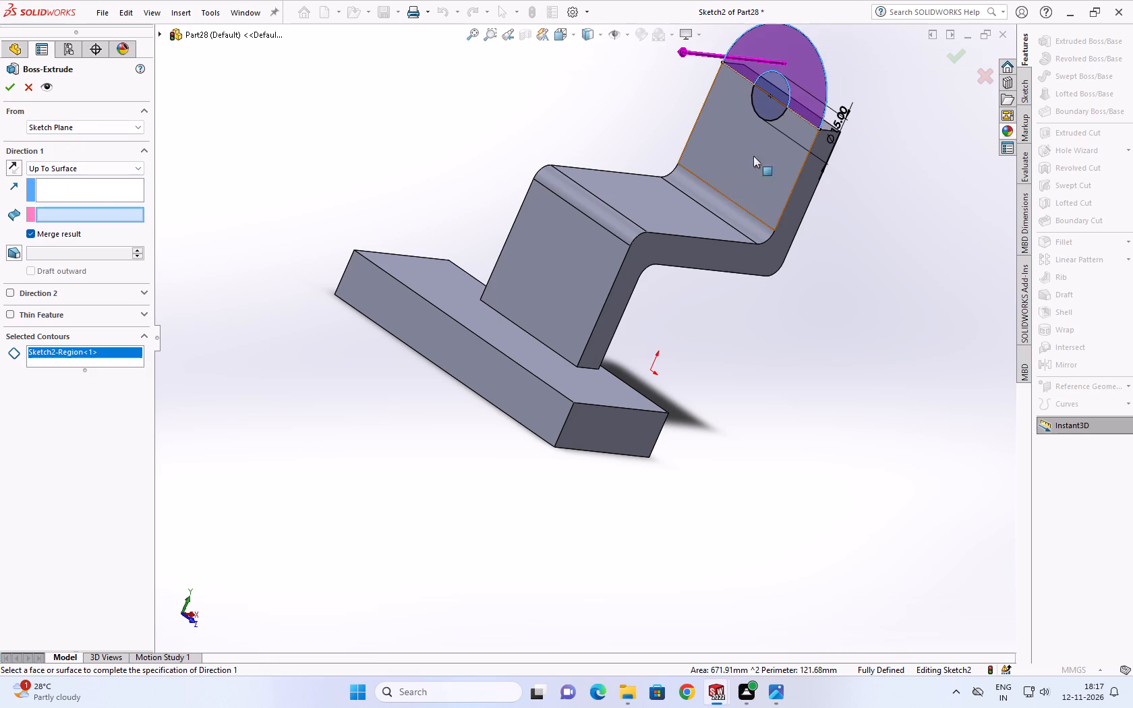
middle_click_drag(845, 99, 699, 138)
left_click(798, 130)
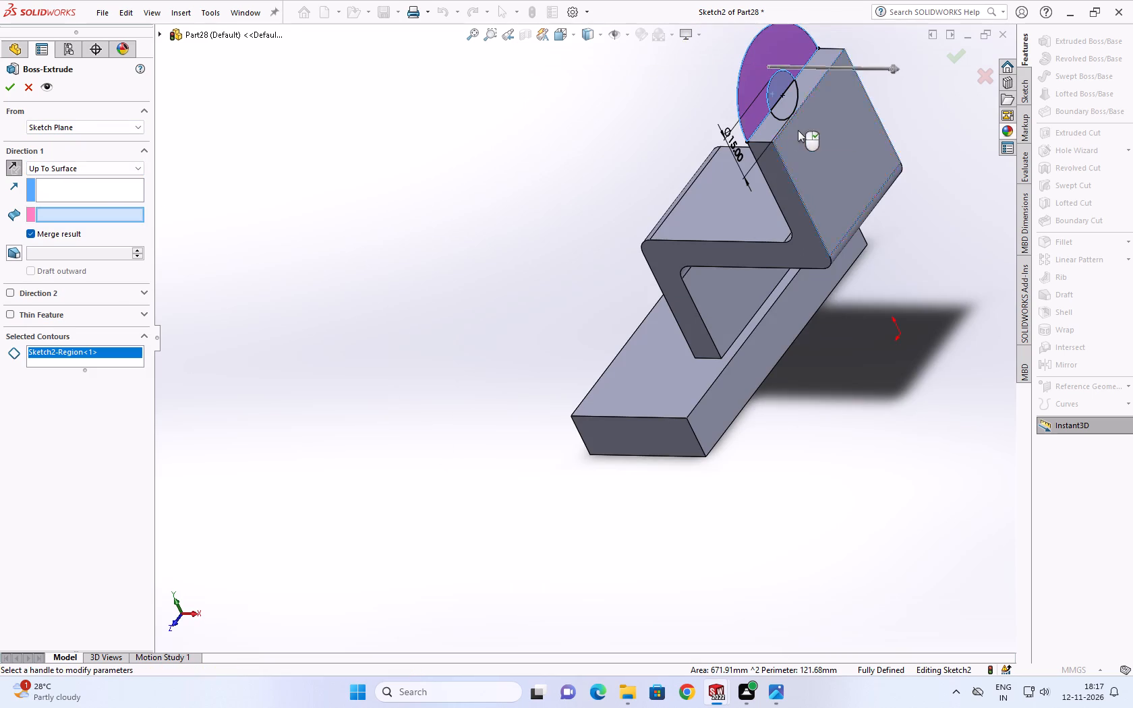
left_click(5, 85)
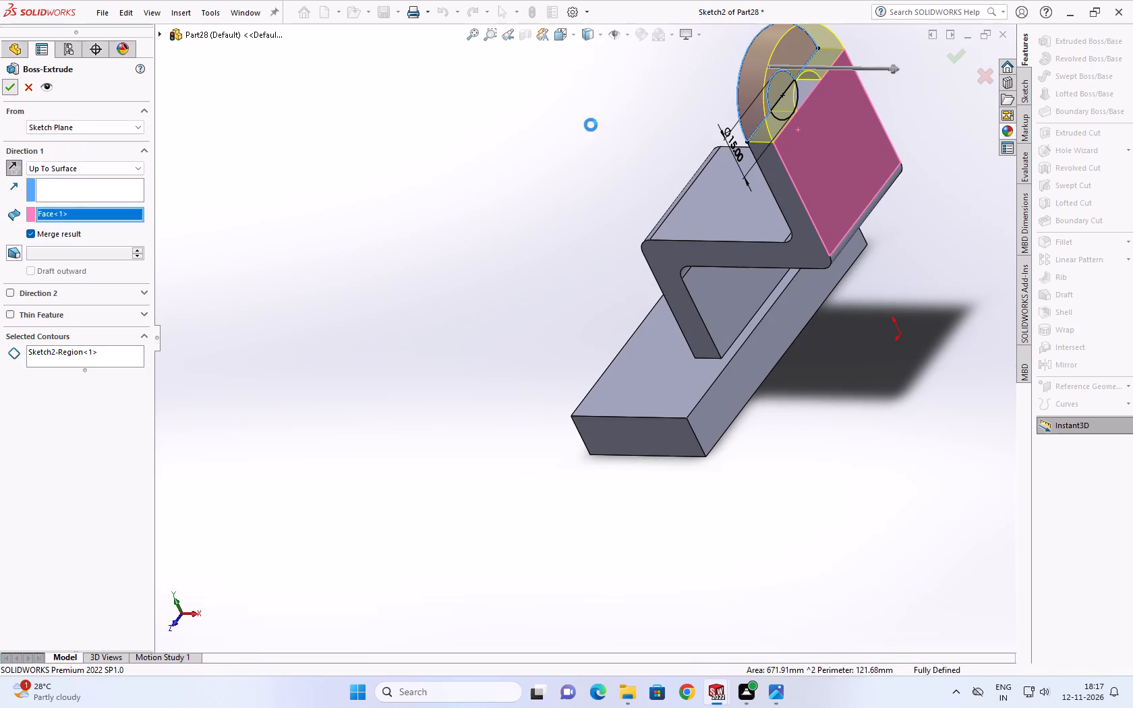
Cut the eye hole through the rounded upright using only the circle's region of Sketch2, with a Blind depth of 44 mm.
middle_click_drag(704, 102, 848, 78)
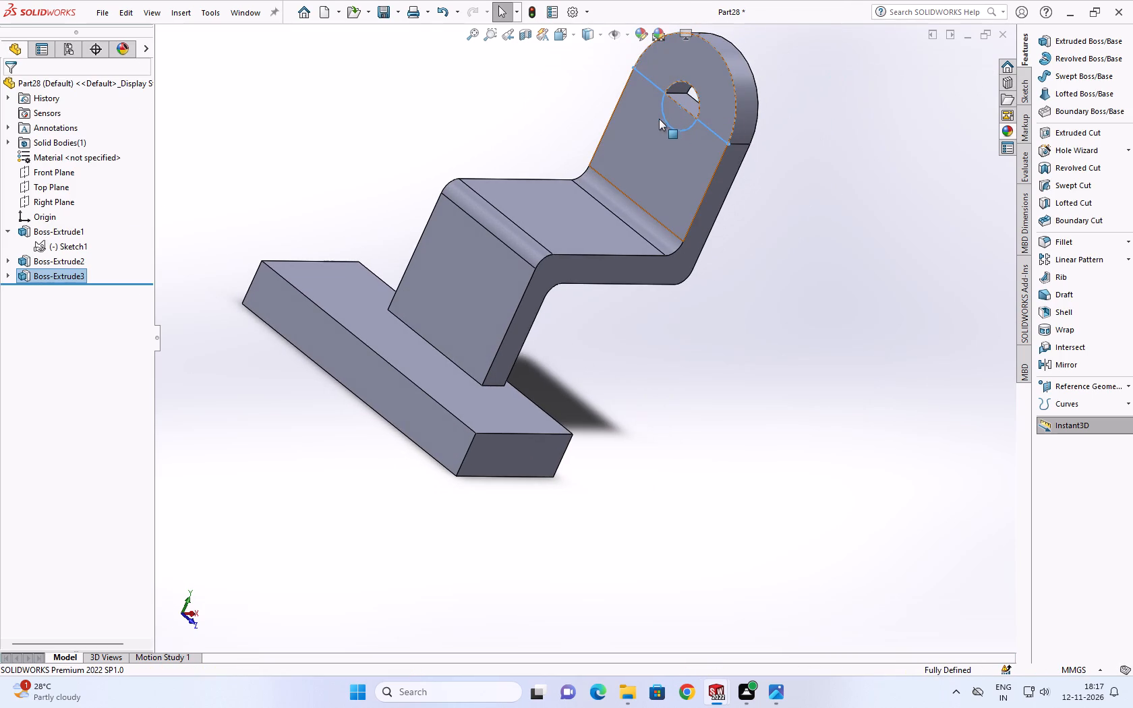
left_click(8, 272)
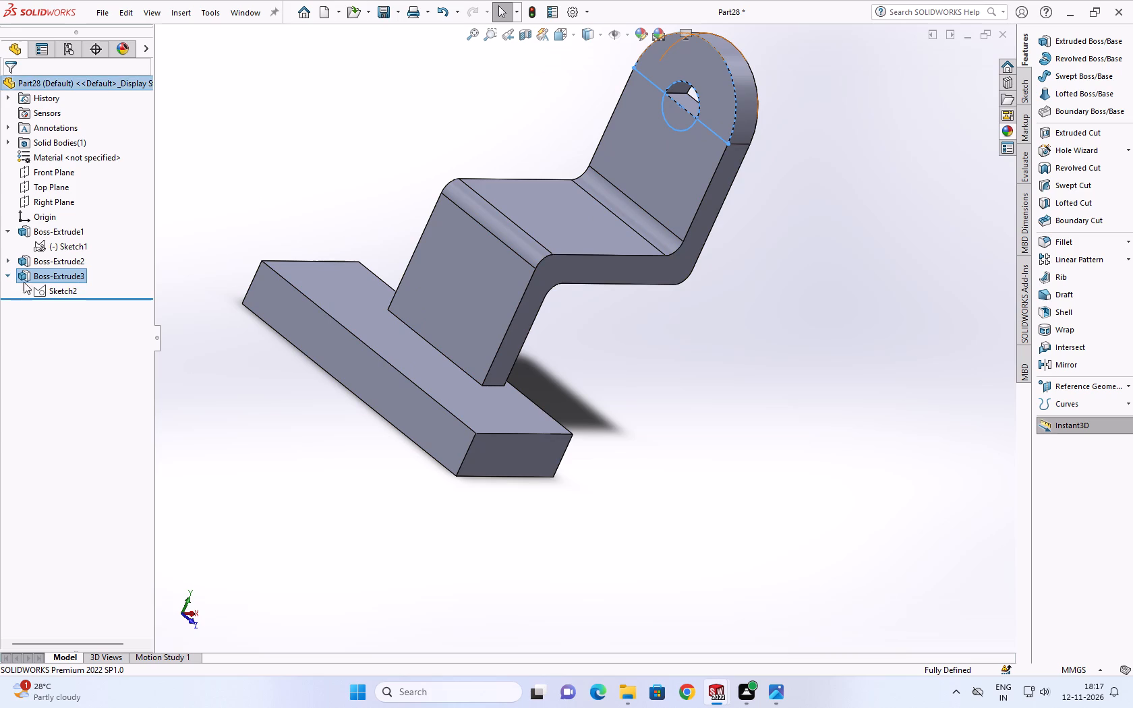
left_click(39, 287)
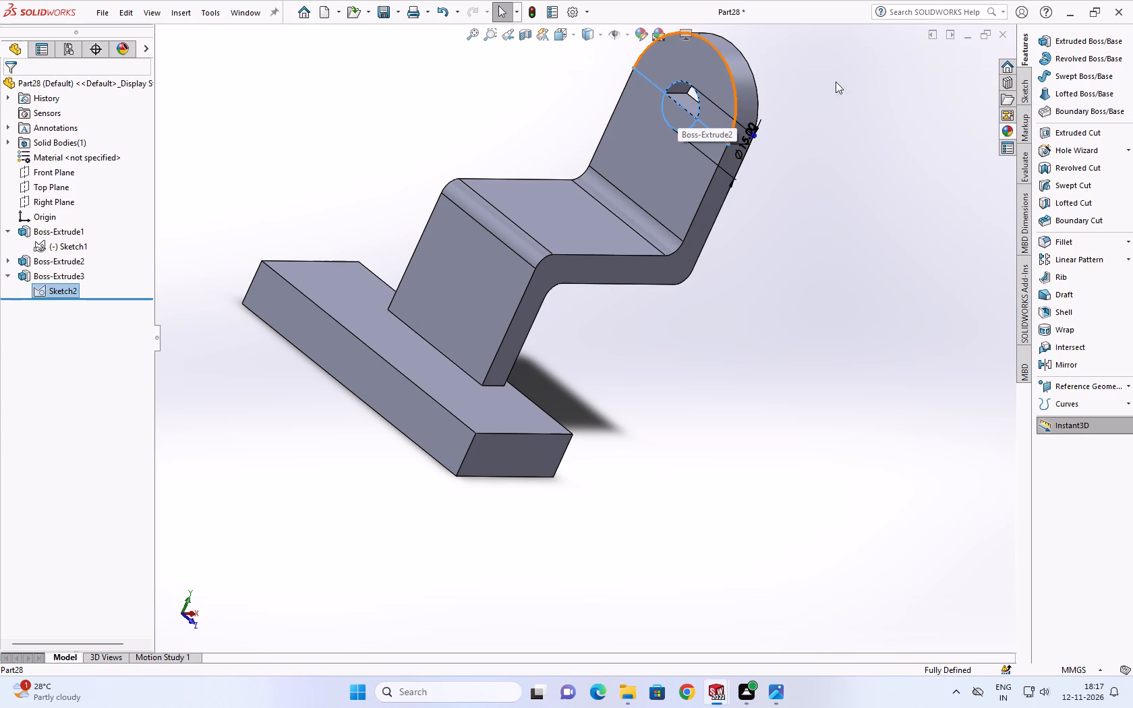
left_click(1051, 132)
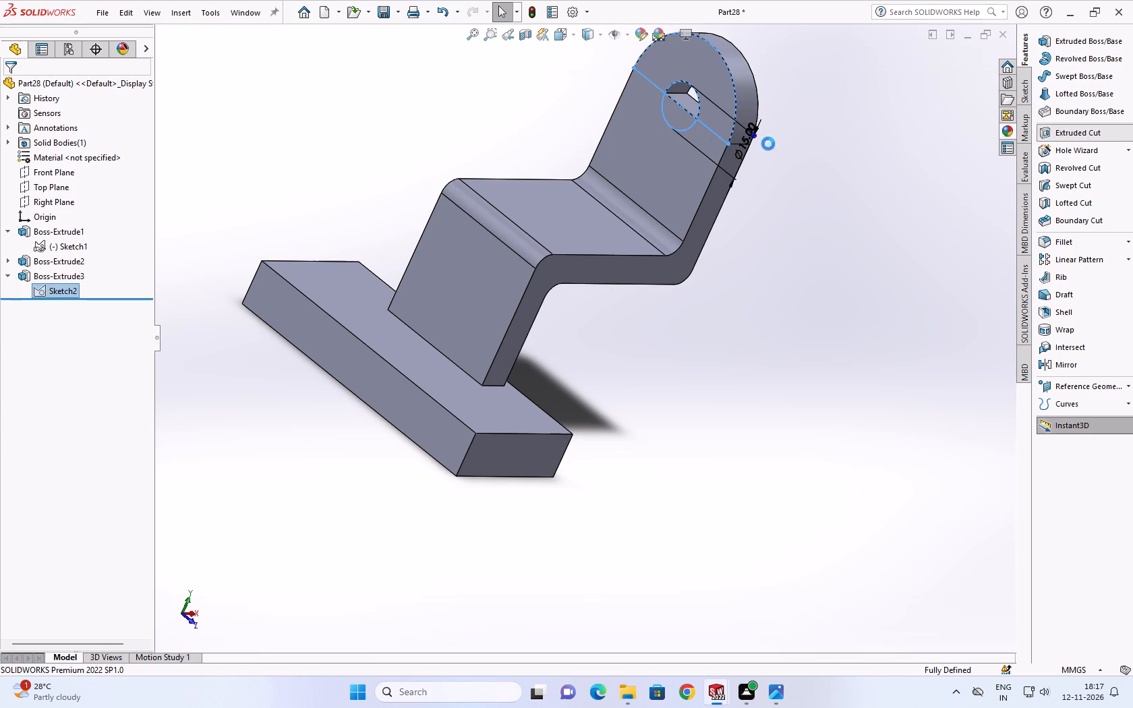
left_click(59, 346)
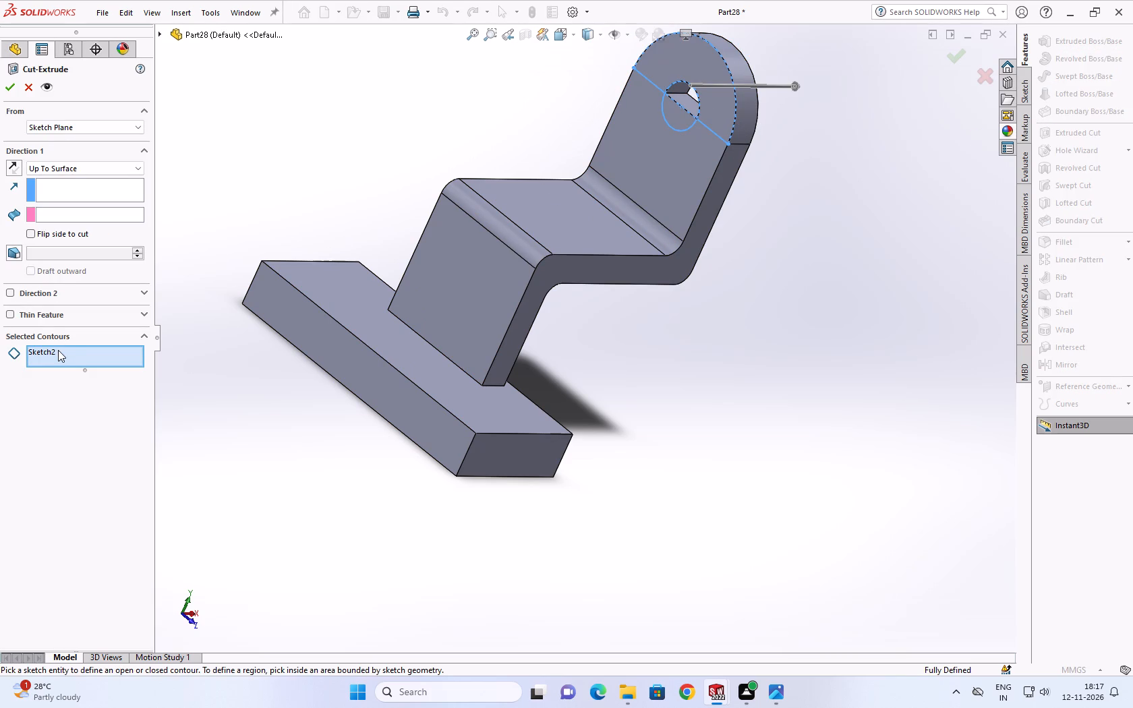
left_click(58, 350)
right_click(58, 350)
left_click(96, 380)
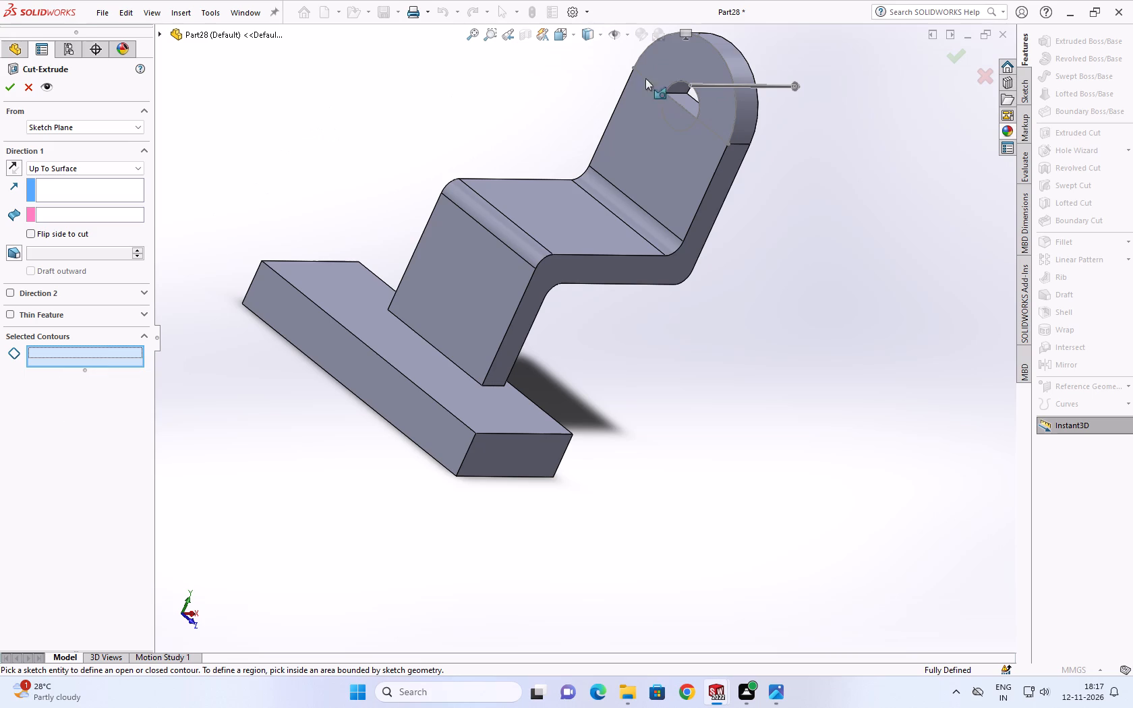
left_click(99, 173)
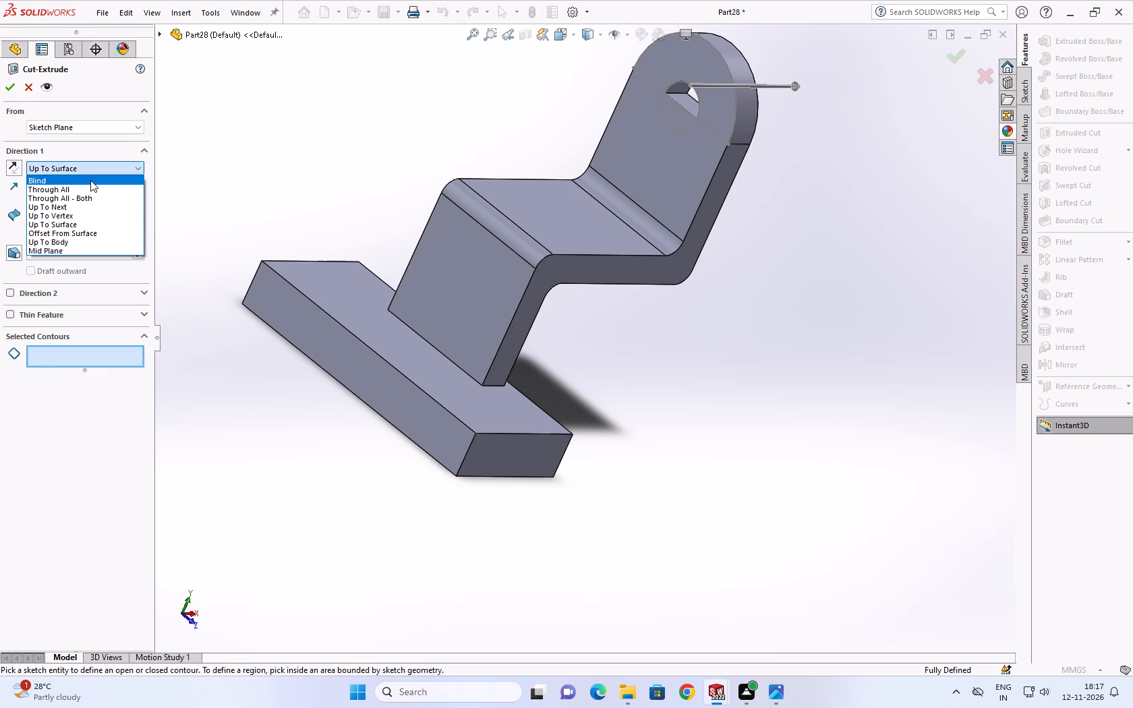
left_click(82, 173)
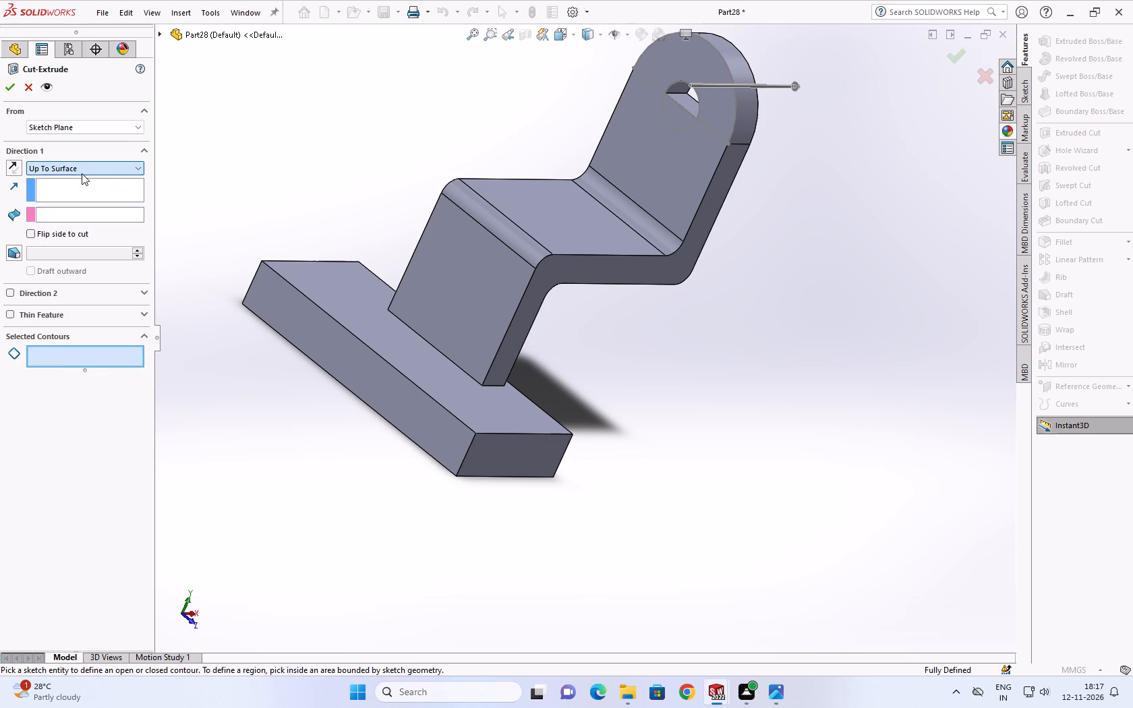
left_click(98, 173)
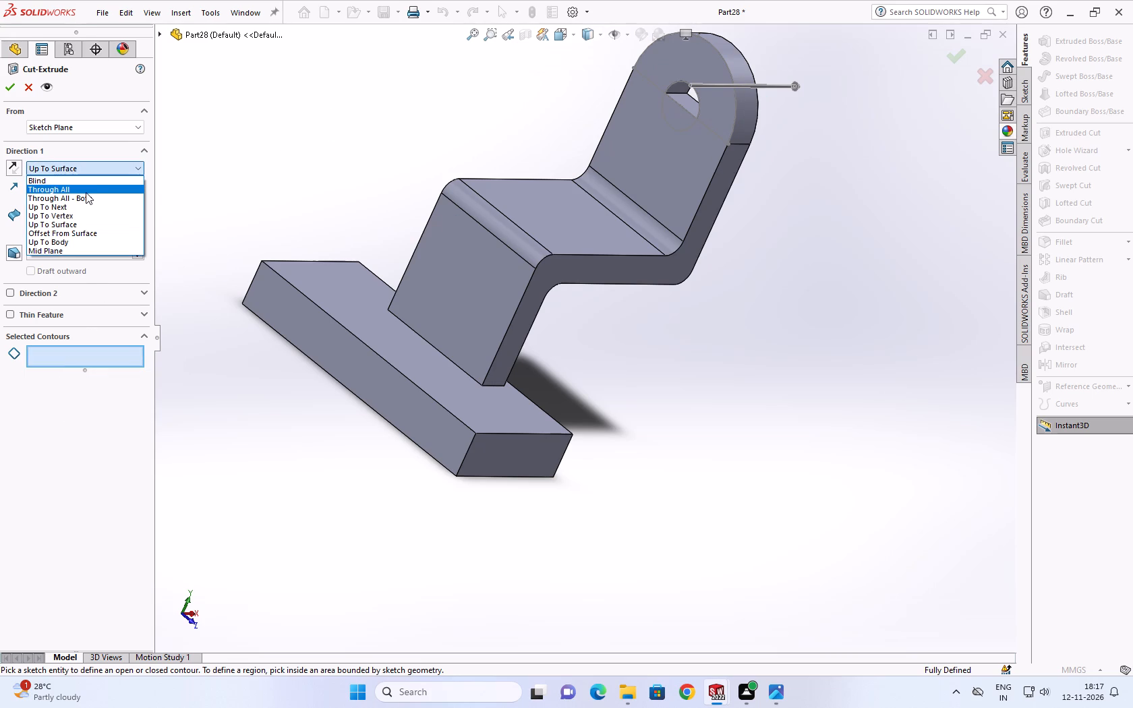
left_click(91, 183)
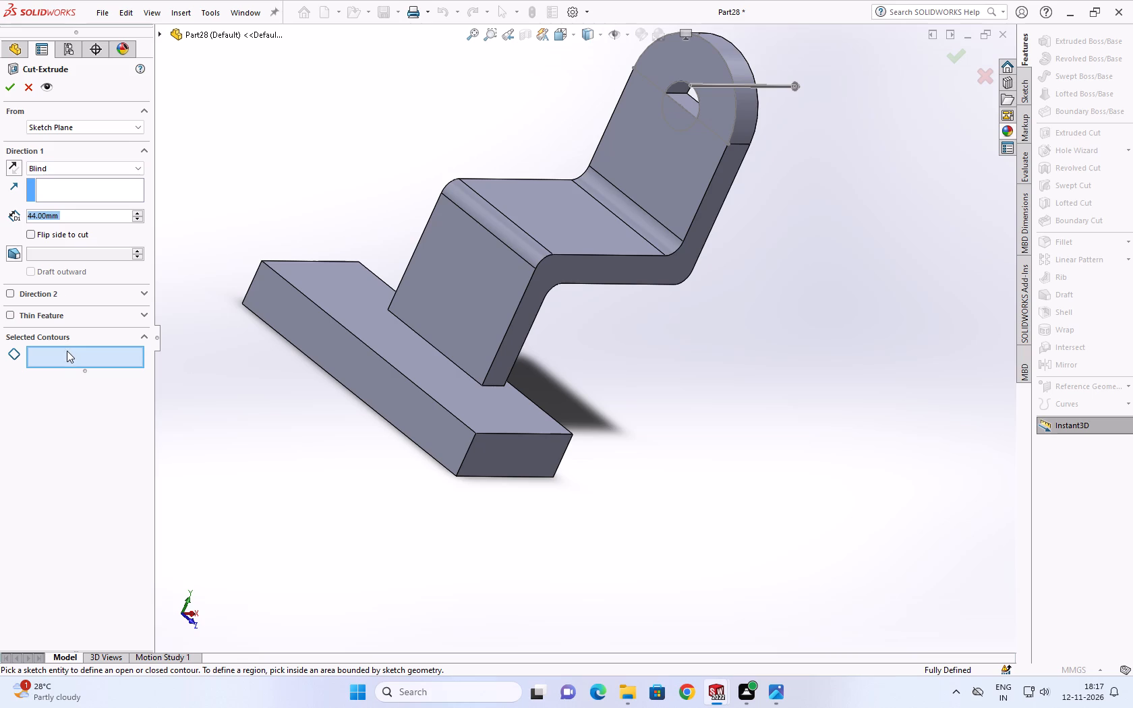
left_click(67, 357)
left_click(669, 112)
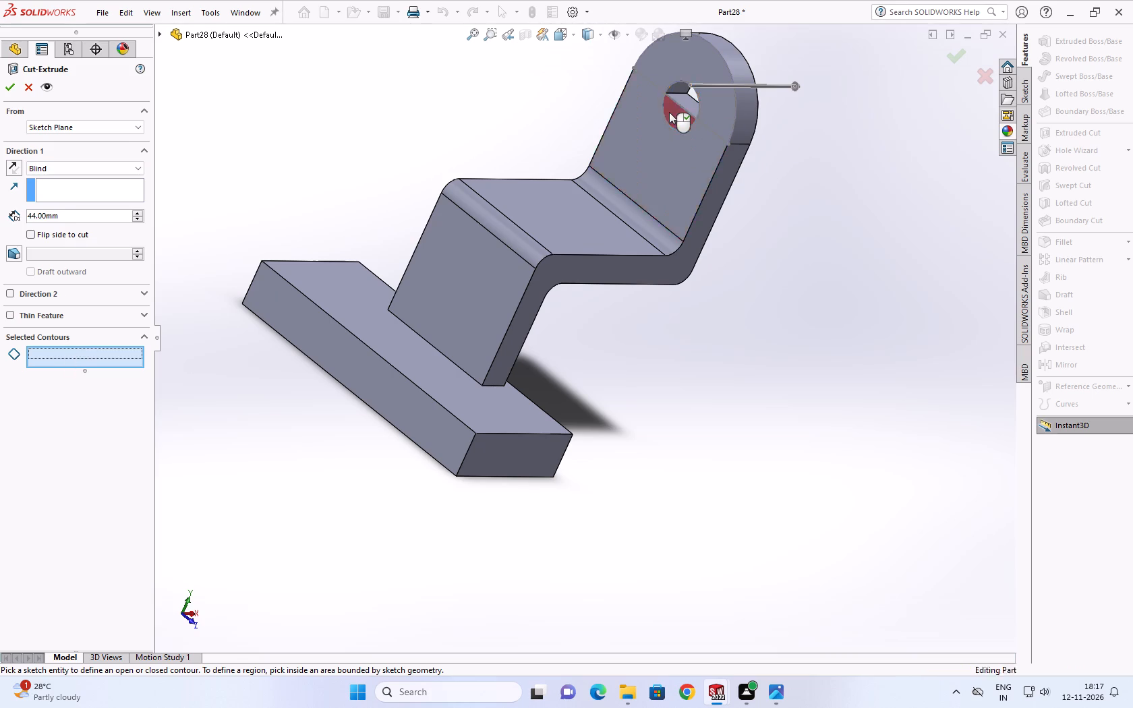
left_click(8, 86)
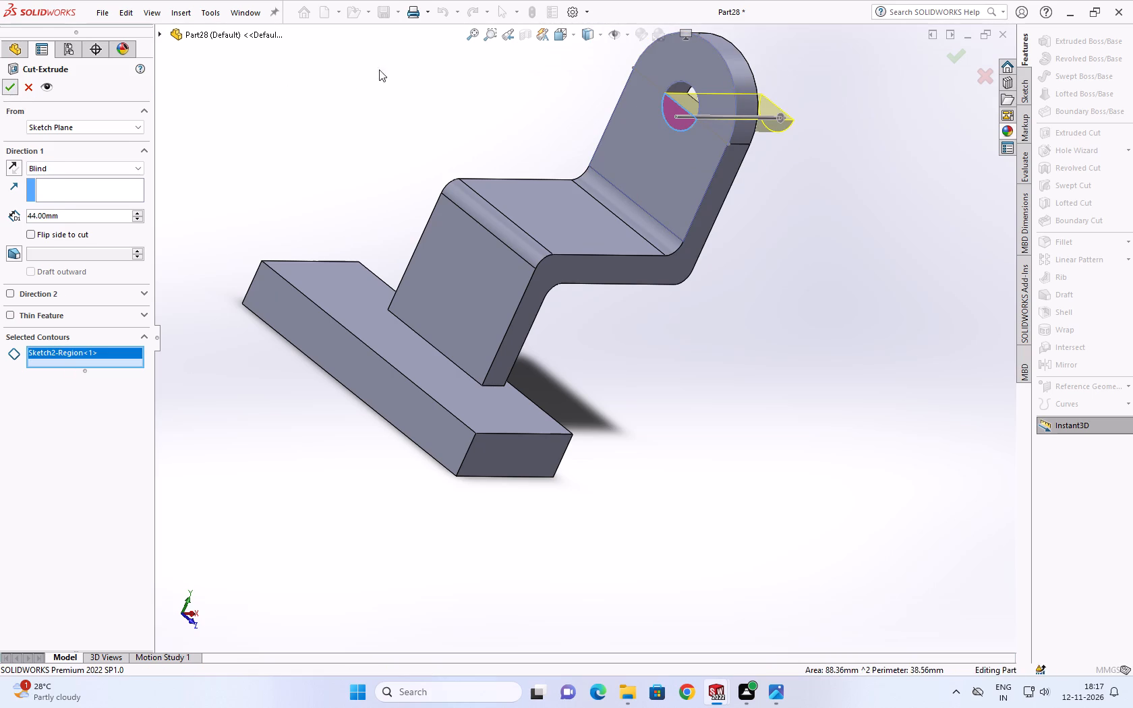
left_click(450, 78)
Switch to the reference drawing in Photos and examine the base's hole, boss, rib and slotted-tab dimensions.
scroll(523, 154, "up", 1)
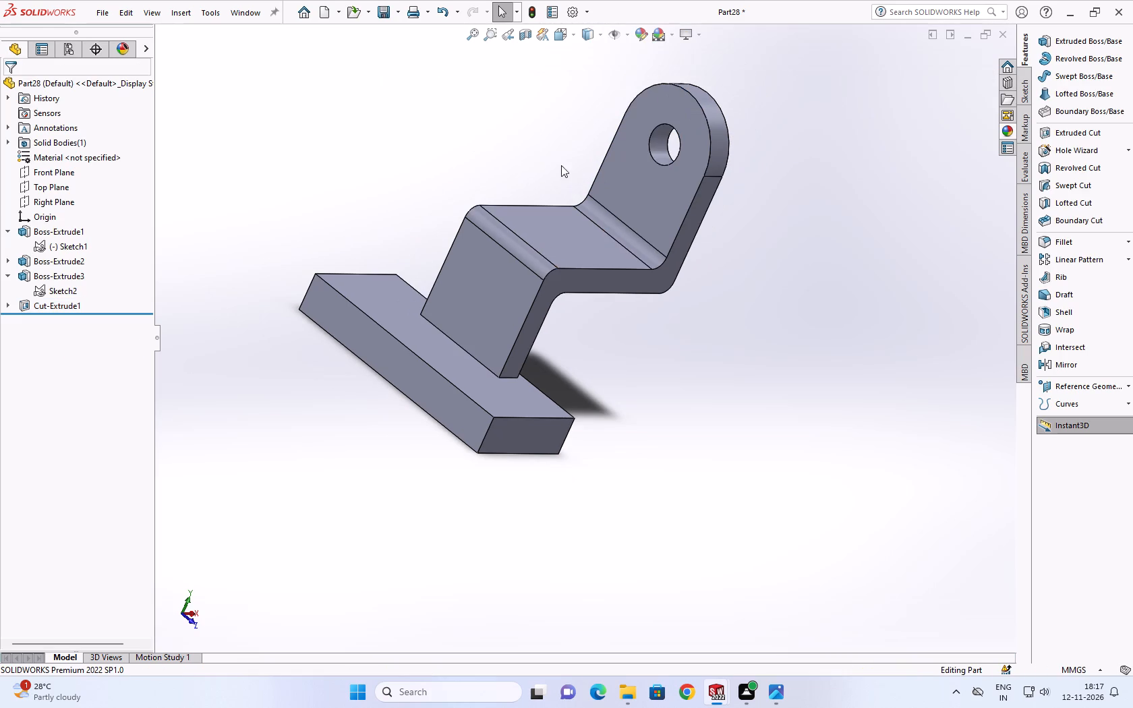
scroll(604, 263, "down", 1)
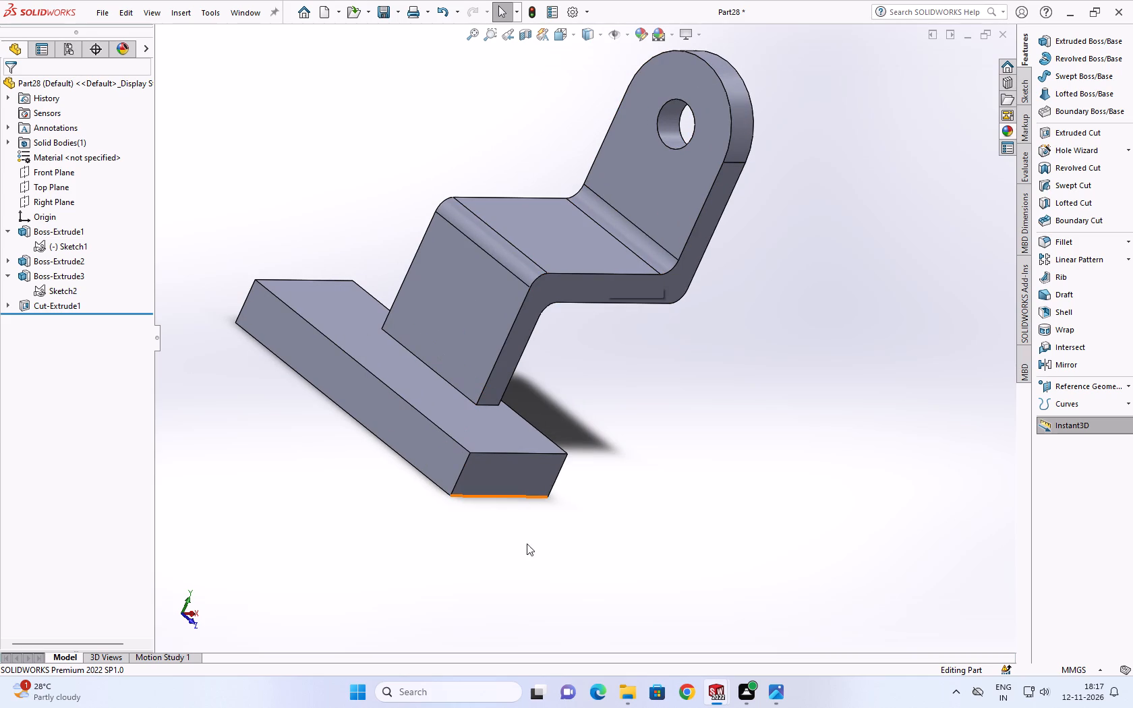
left_click(776, 696)
scroll(229, 305, "down", 3)
scroll(229, 305, "up", 1)
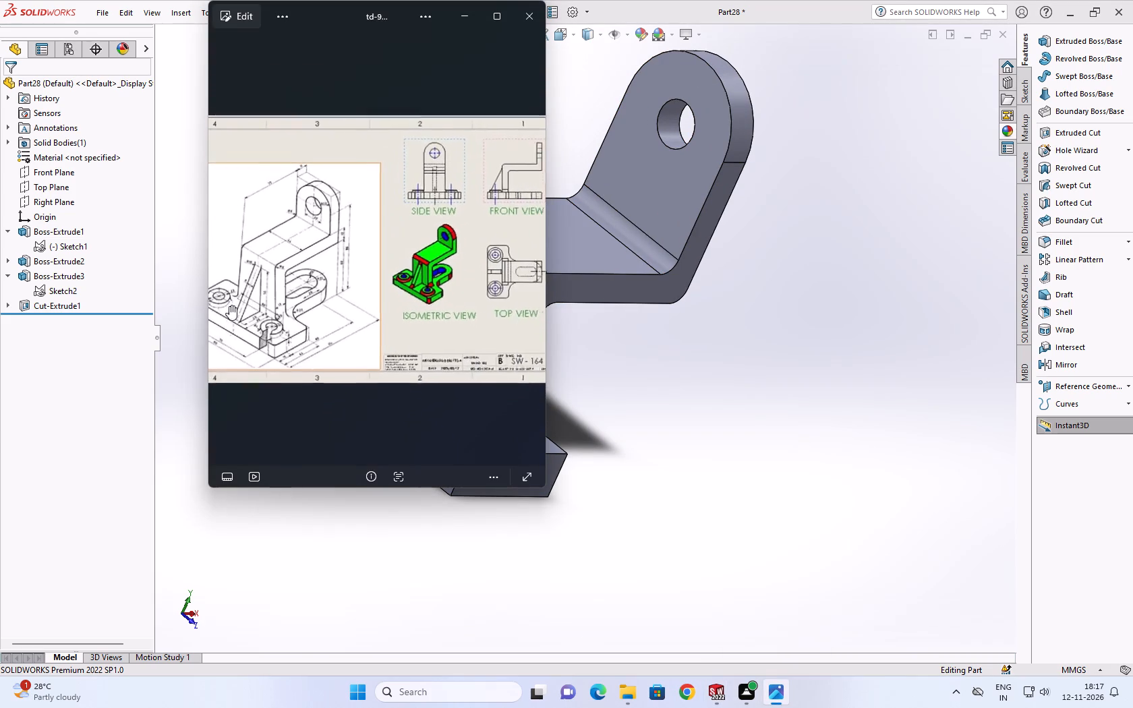
scroll(229, 305, "up", 2)
scroll(259, 312, "down", 3)
scroll(271, 306, "up", 3)
middle_click_drag(271, 306, 298, 314)
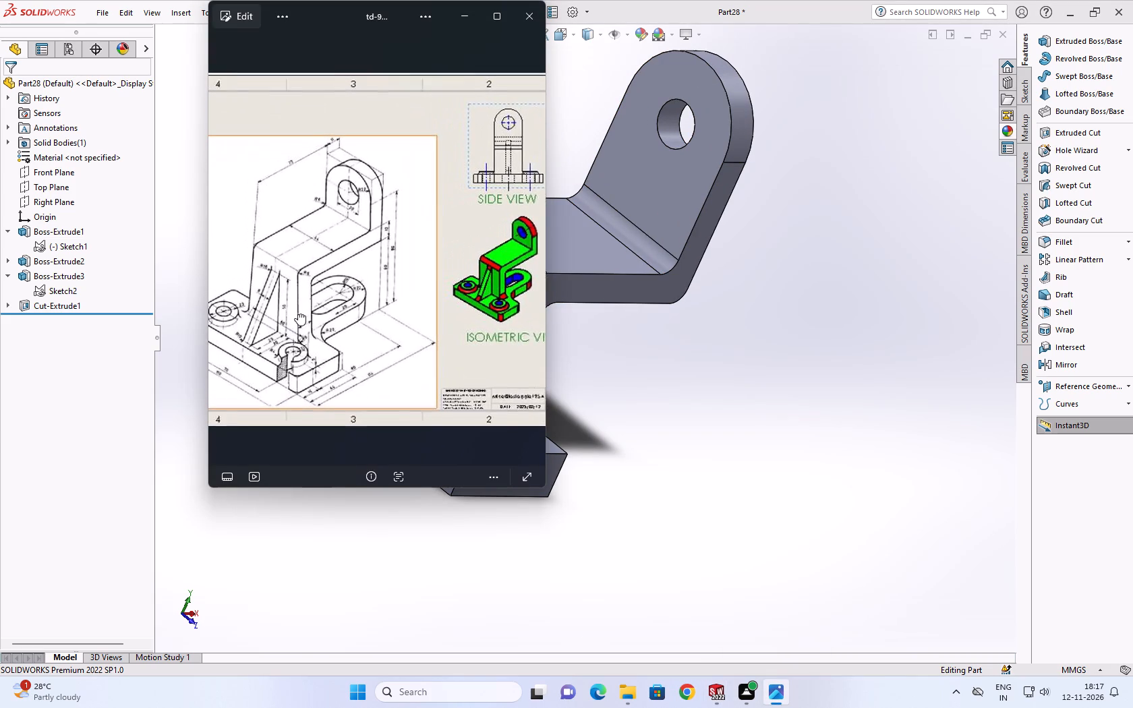
middle_click_drag(298, 314, 299, 316)
scroll(291, 347, "down", 3)
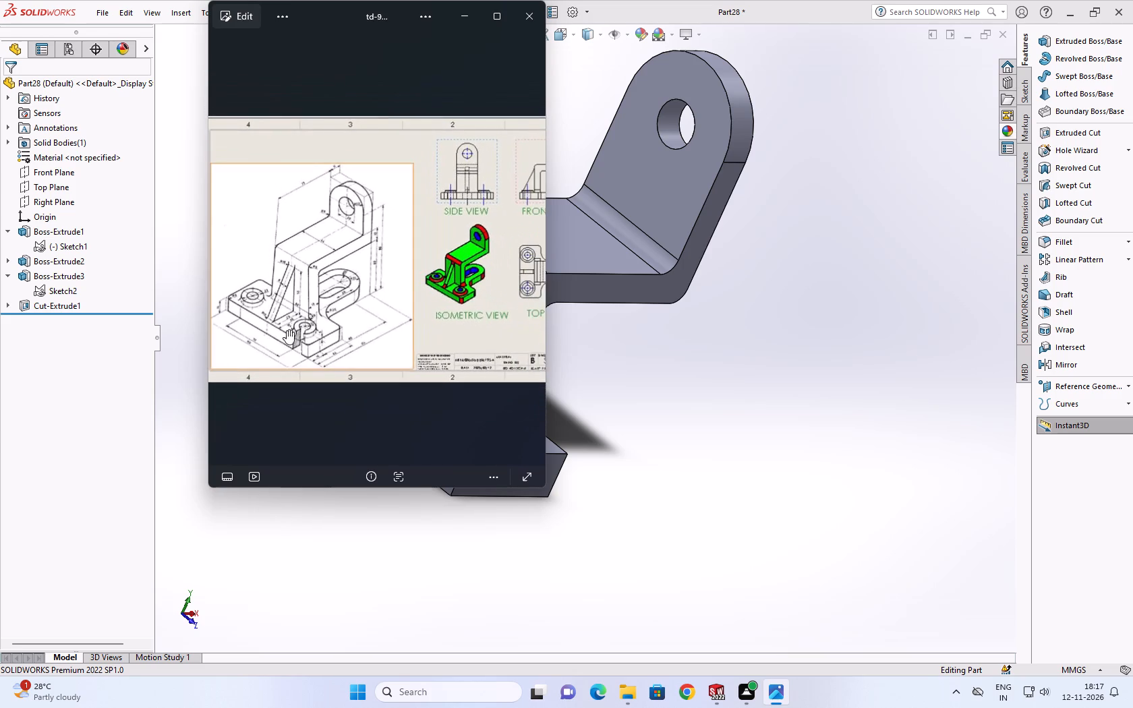
scroll(277, 297, "up", 8)
middle_click_drag(247, 334, 273, 320)
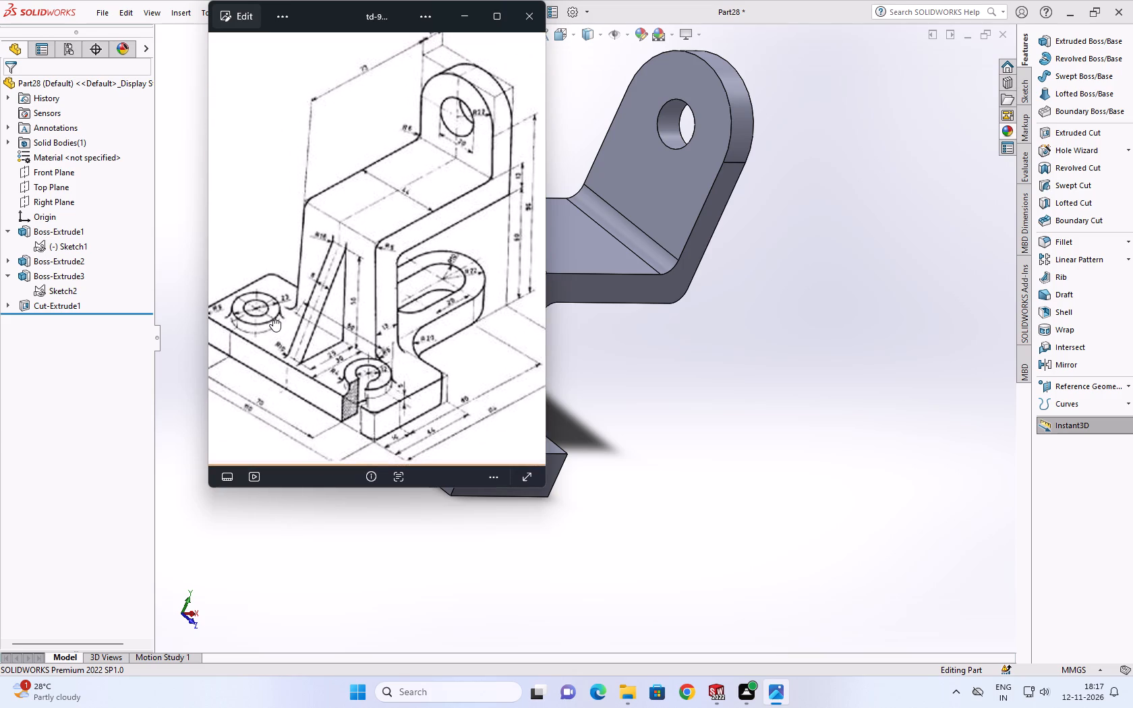
middle_click_drag(273, 320, 327, 290)
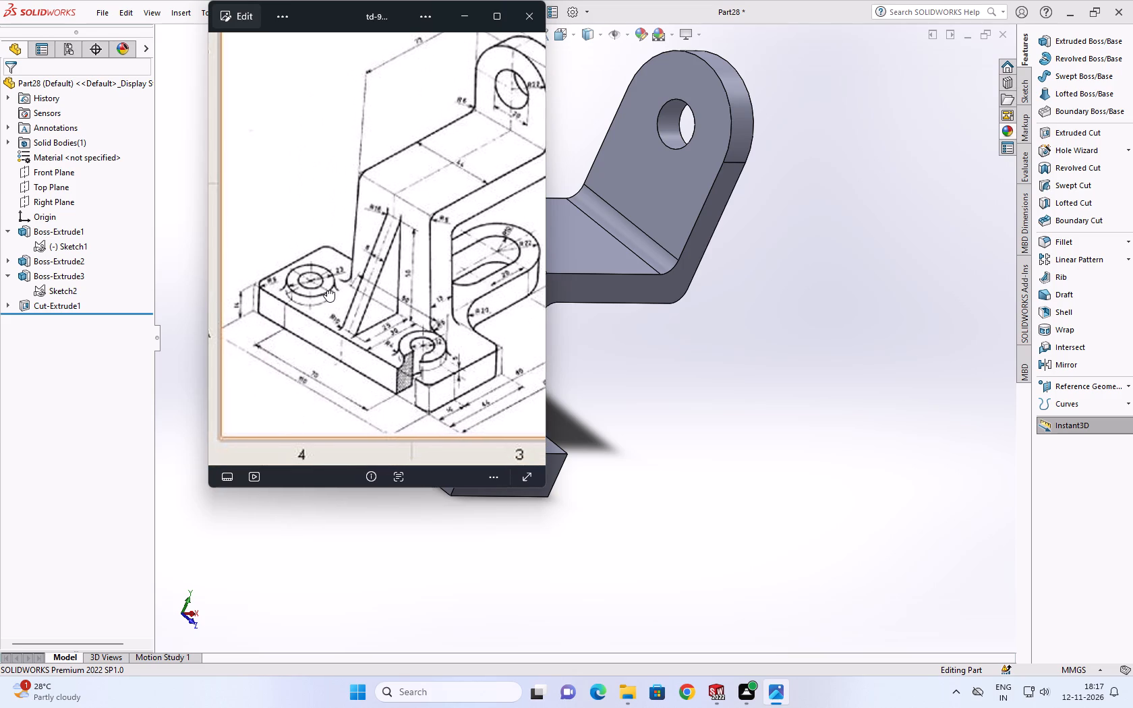
middle_click_drag(327, 290, 370, 266)
scroll(366, 281, "down", 3)
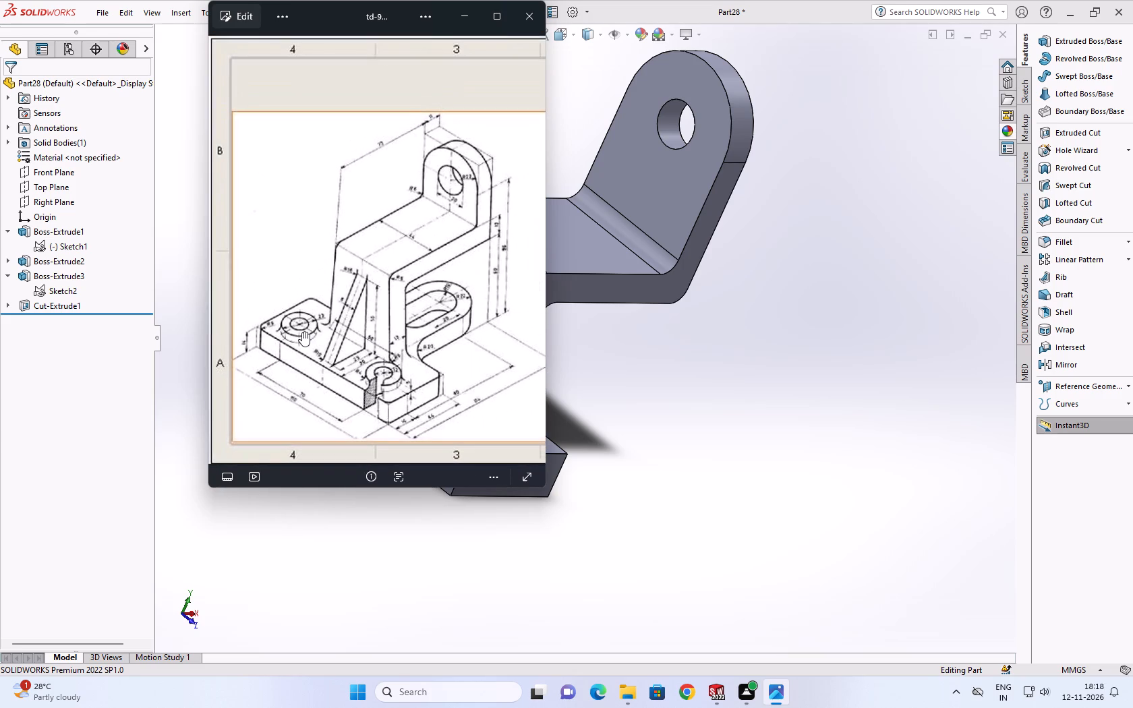
scroll(302, 332, "up", 10)
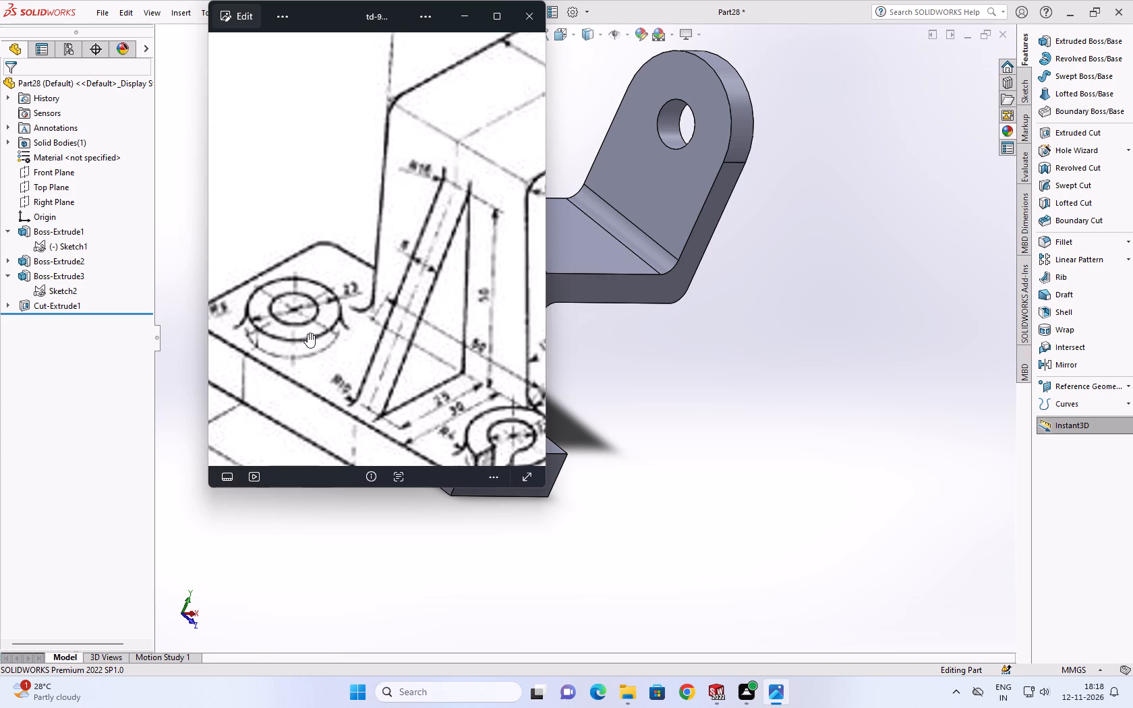
scroll(322, 350, "up", 2)
scroll(324, 349, "down", 3)
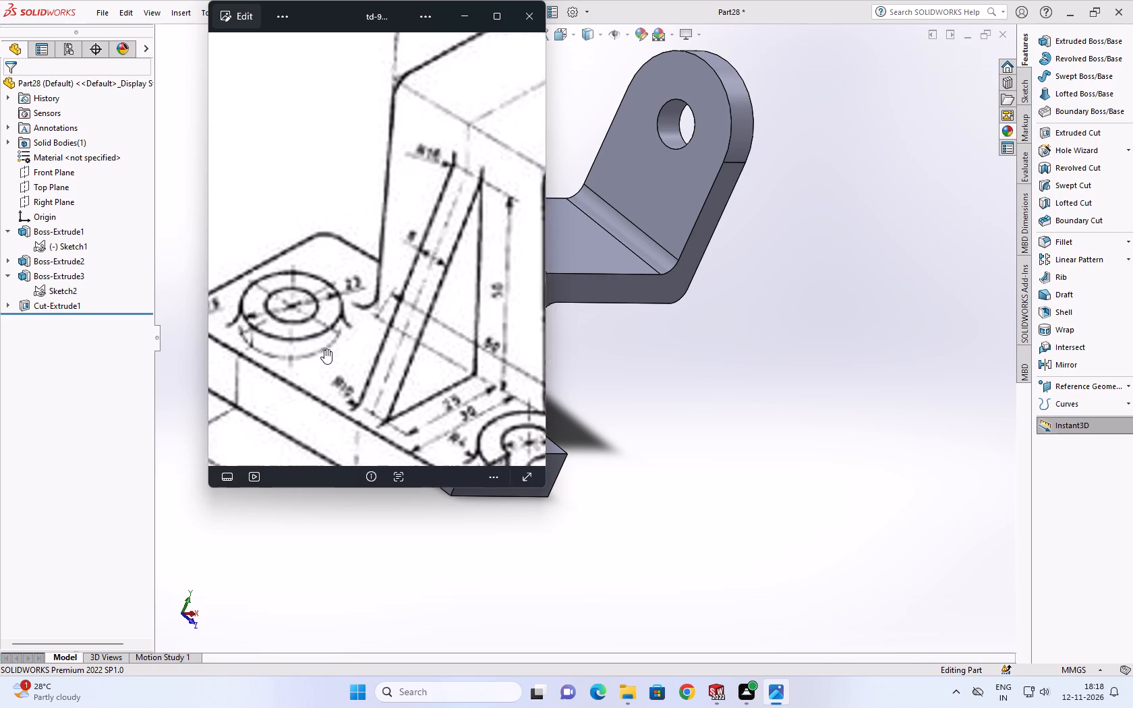
scroll(324, 349, "down", 4)
scroll(411, 376, "down", 1)
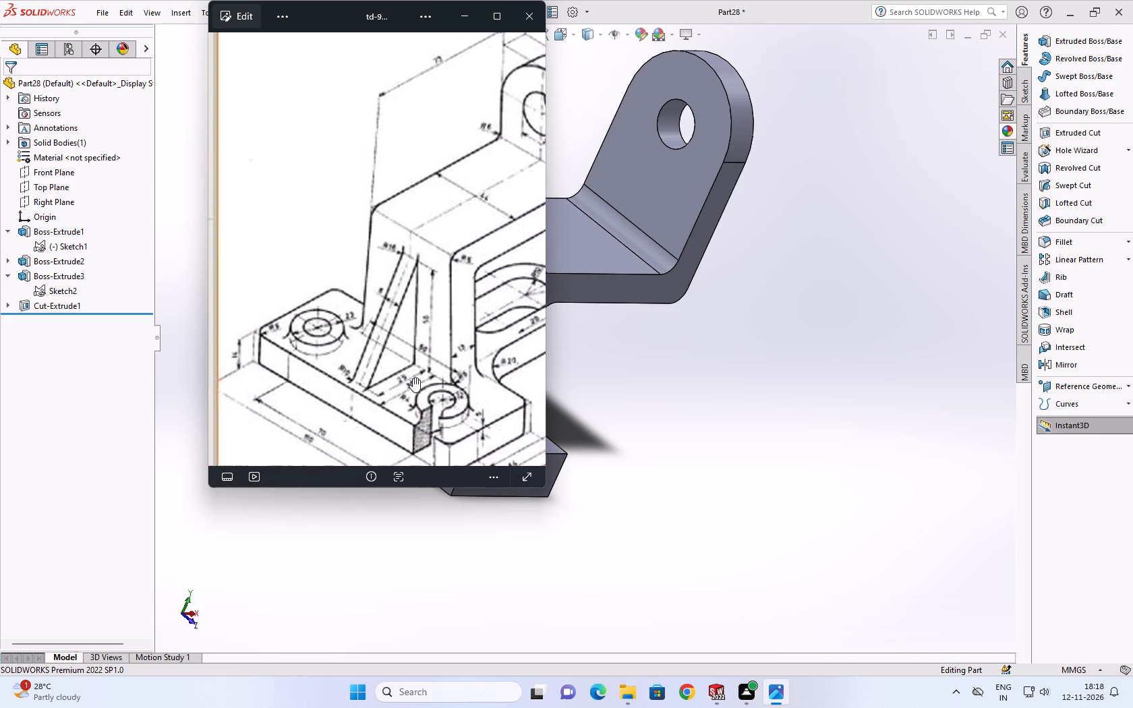
Back in SOLIDWORKS, sketch two concentric circles of about 9.6 mm and 5.4 mm radius near one end of the base block's top face.
left_click(628, 444)
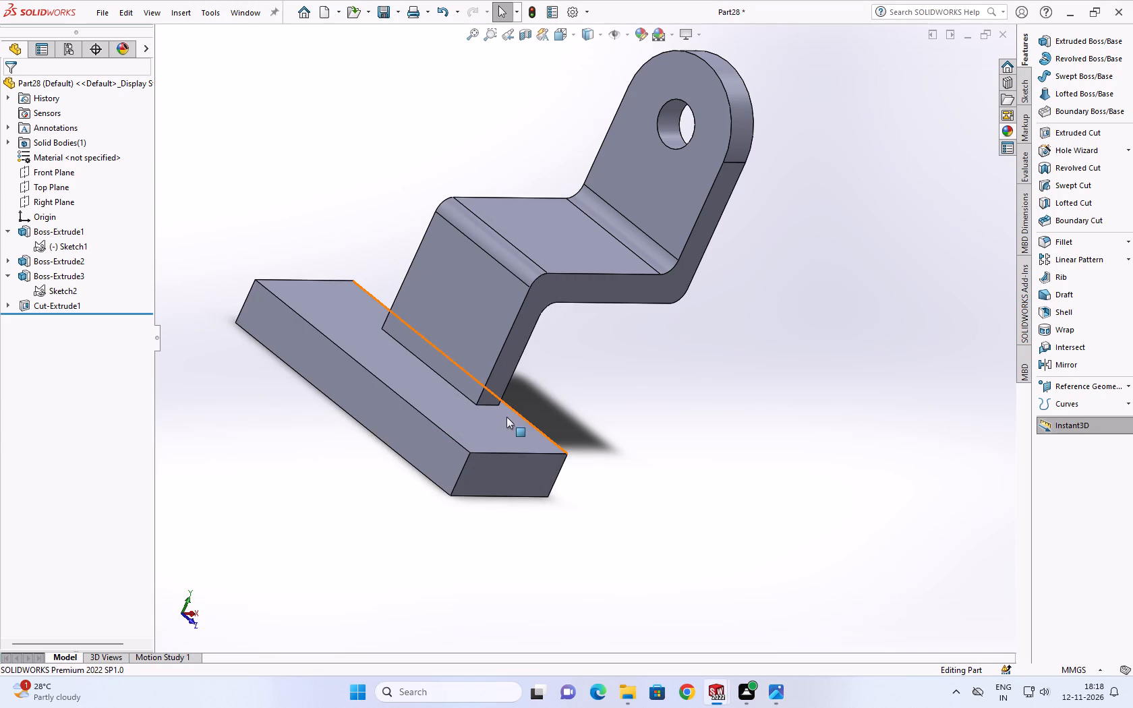
left_click(504, 419)
left_click(564, 378)
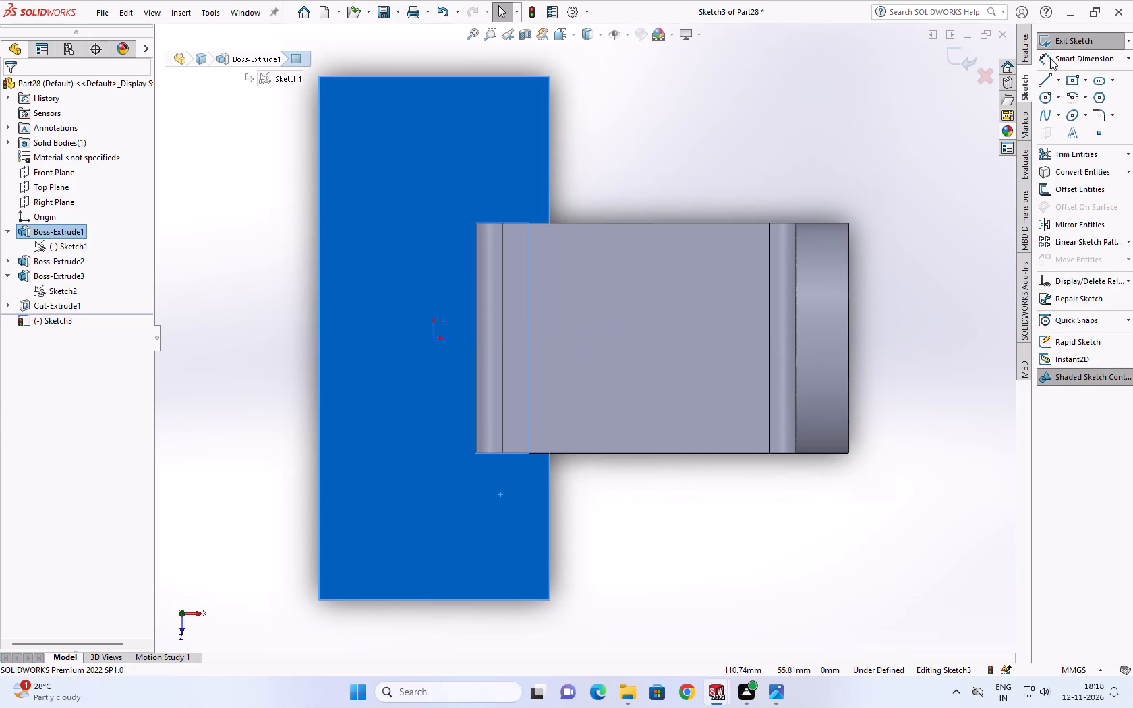
left_click(1045, 95)
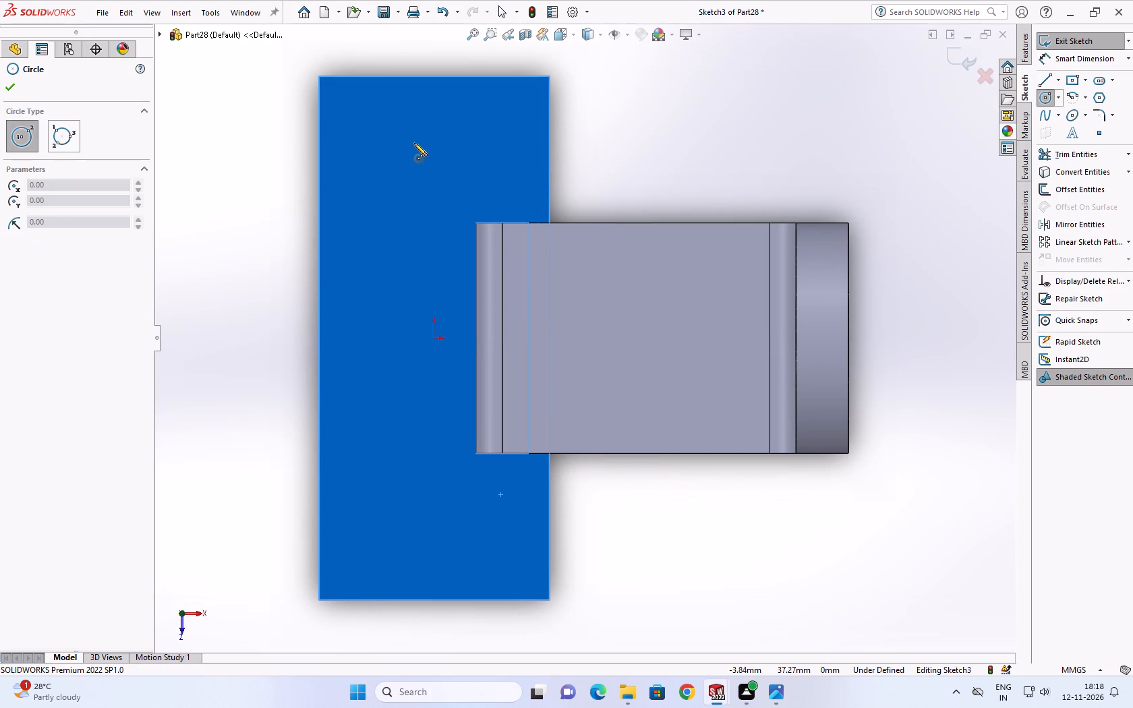
left_click(414, 143)
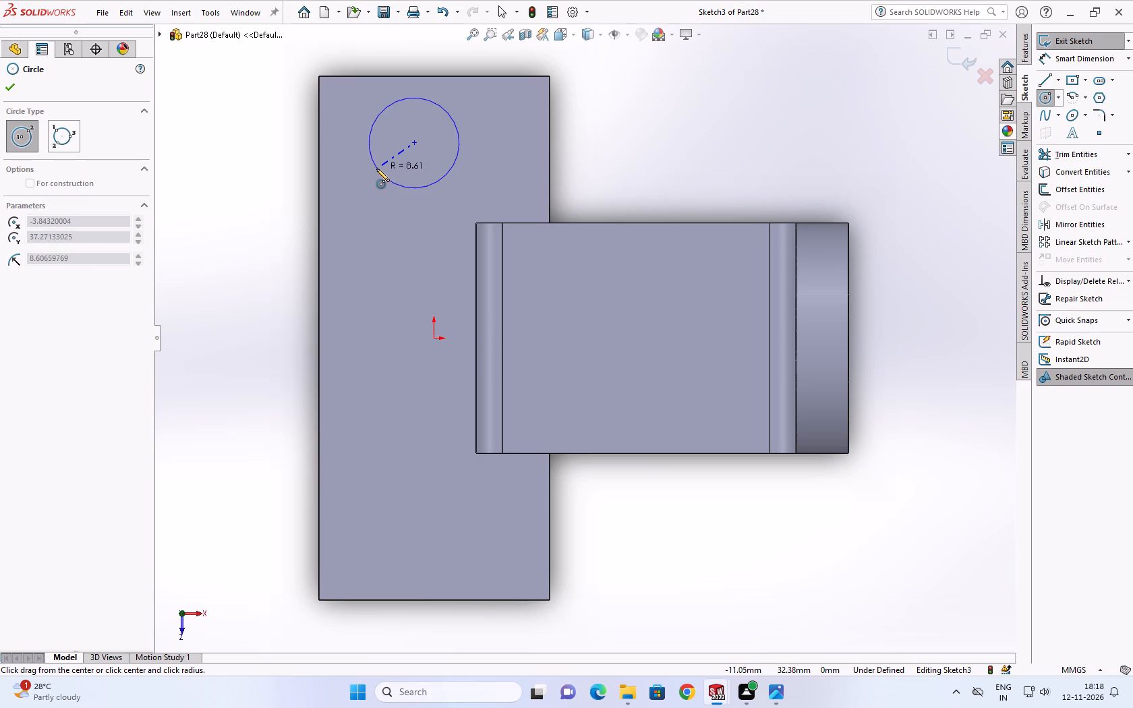
left_click(372, 171)
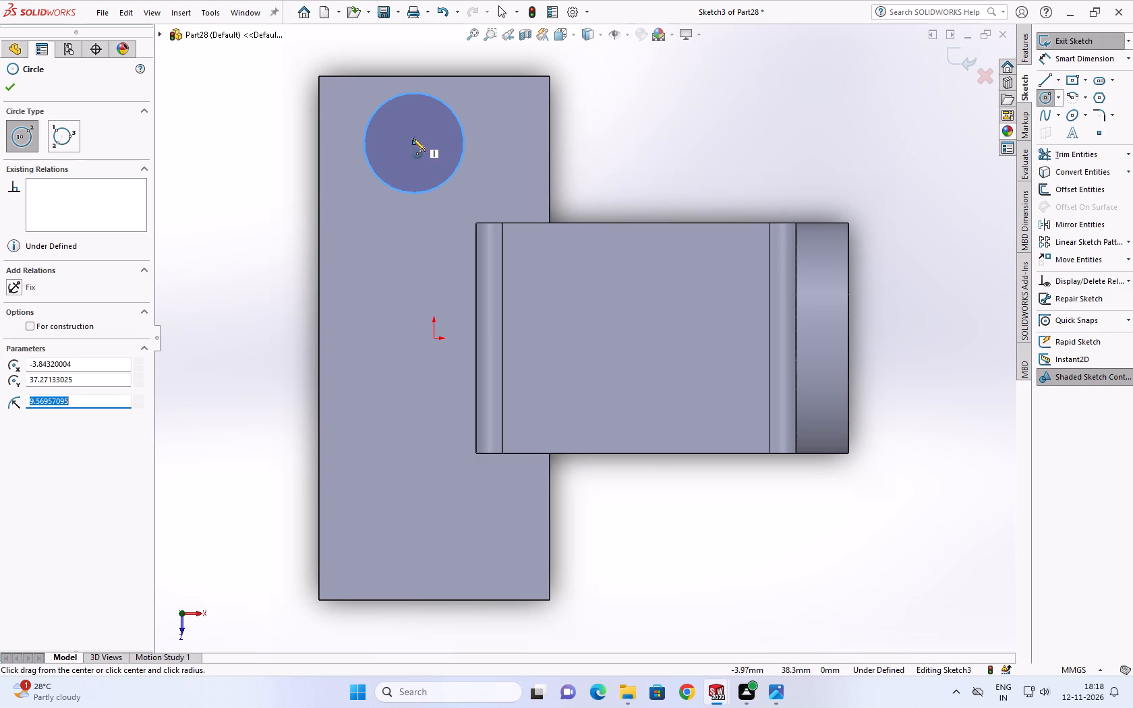
left_click(415, 144)
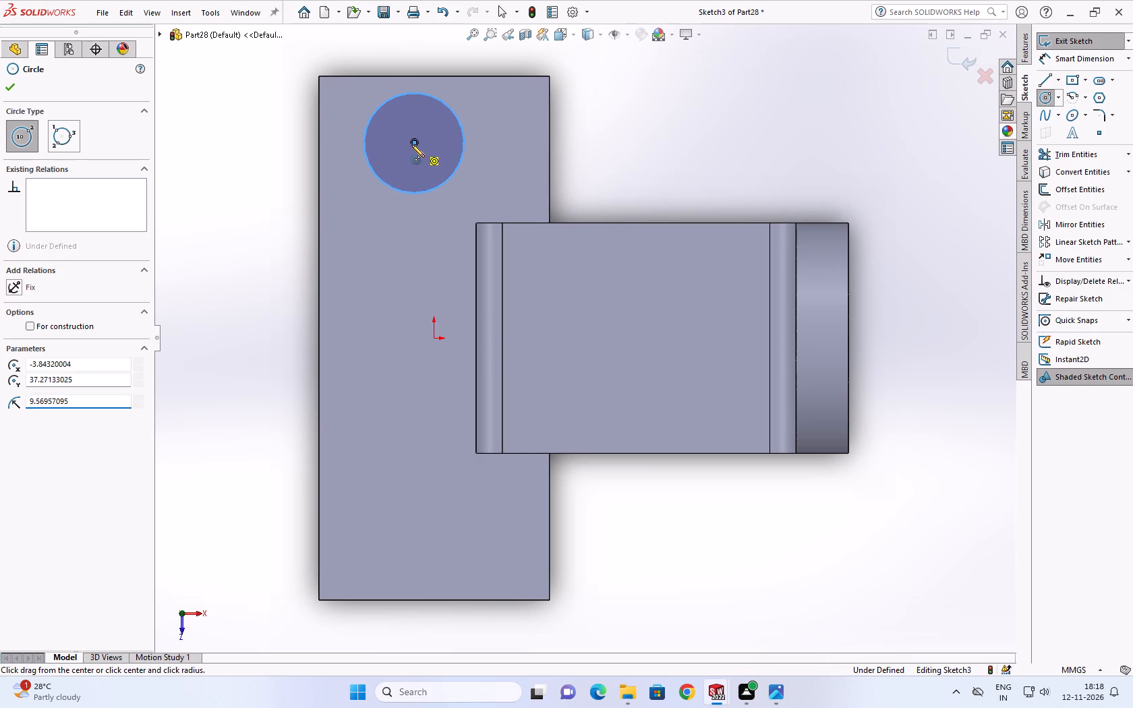
left_click(390, 158)
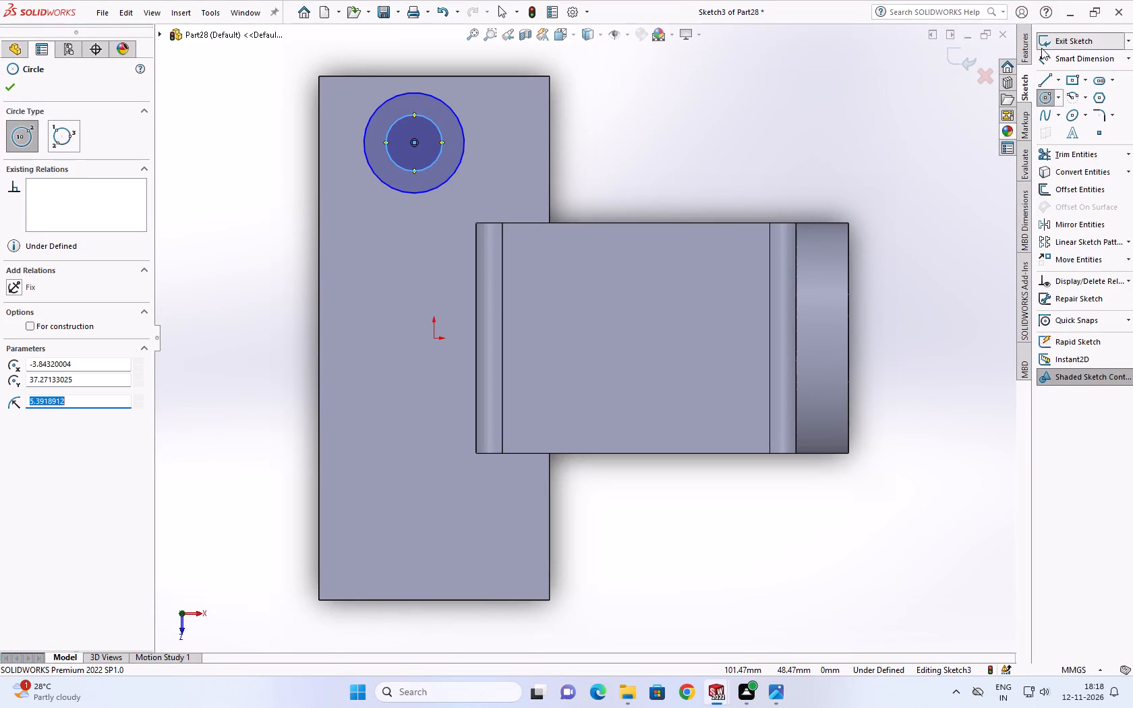
Dimension the outer circle's diameter to 22 mm and the inner circle's diameter to 12 mm.
left_click(1043, 57)
left_click(461, 150)
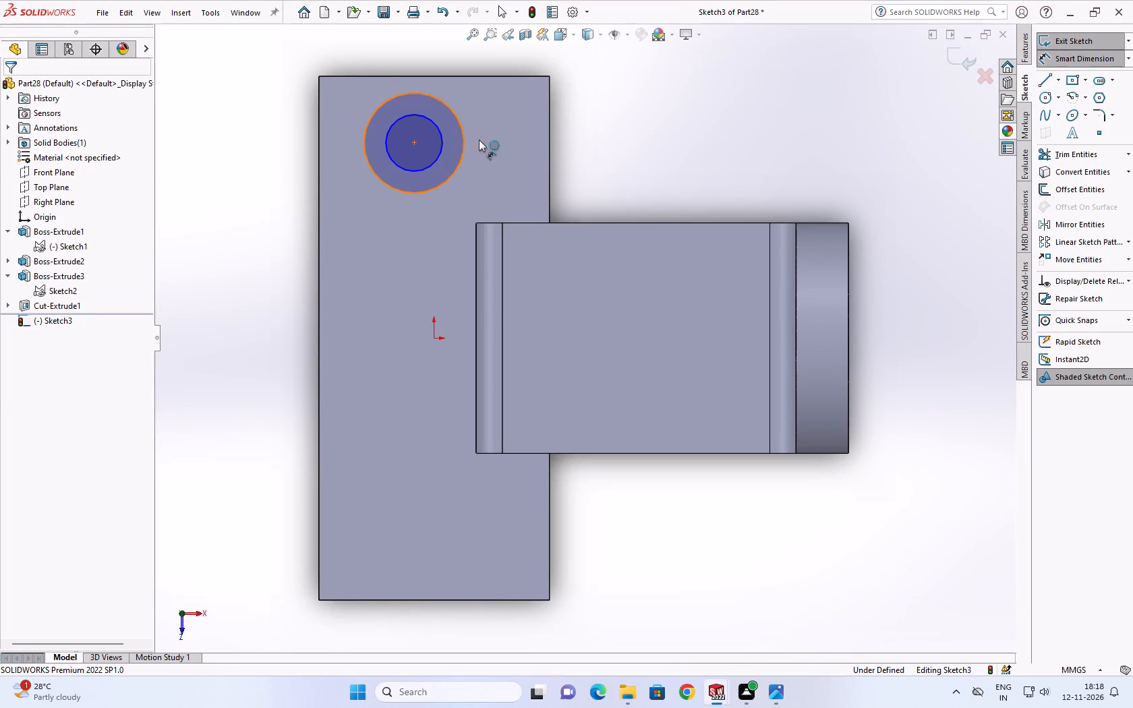
left_click(499, 130)
type("22")
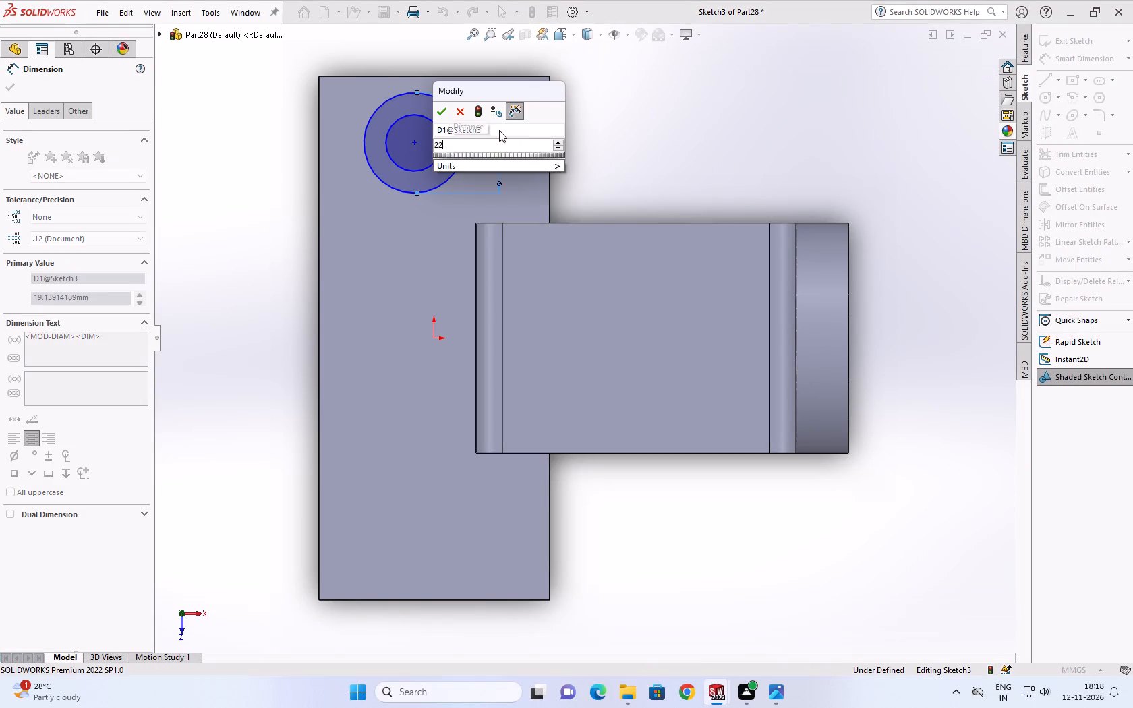
key("Return")
left_click(442, 148)
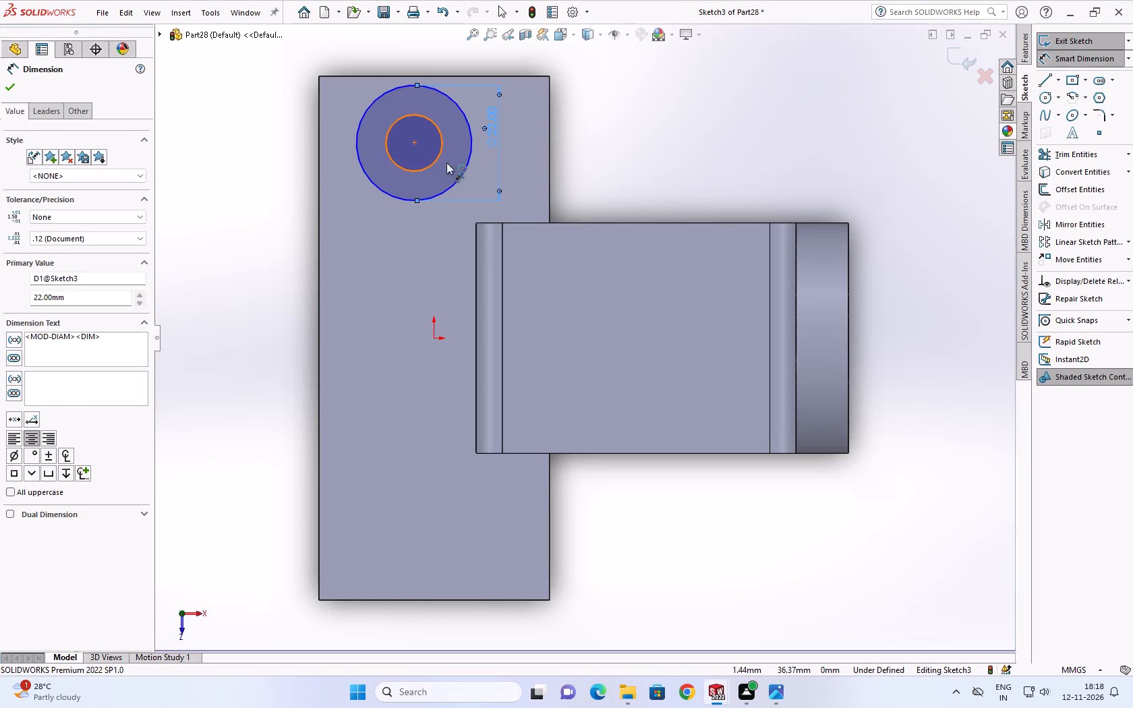
left_click(403, 221)
type("12")
key("Return")
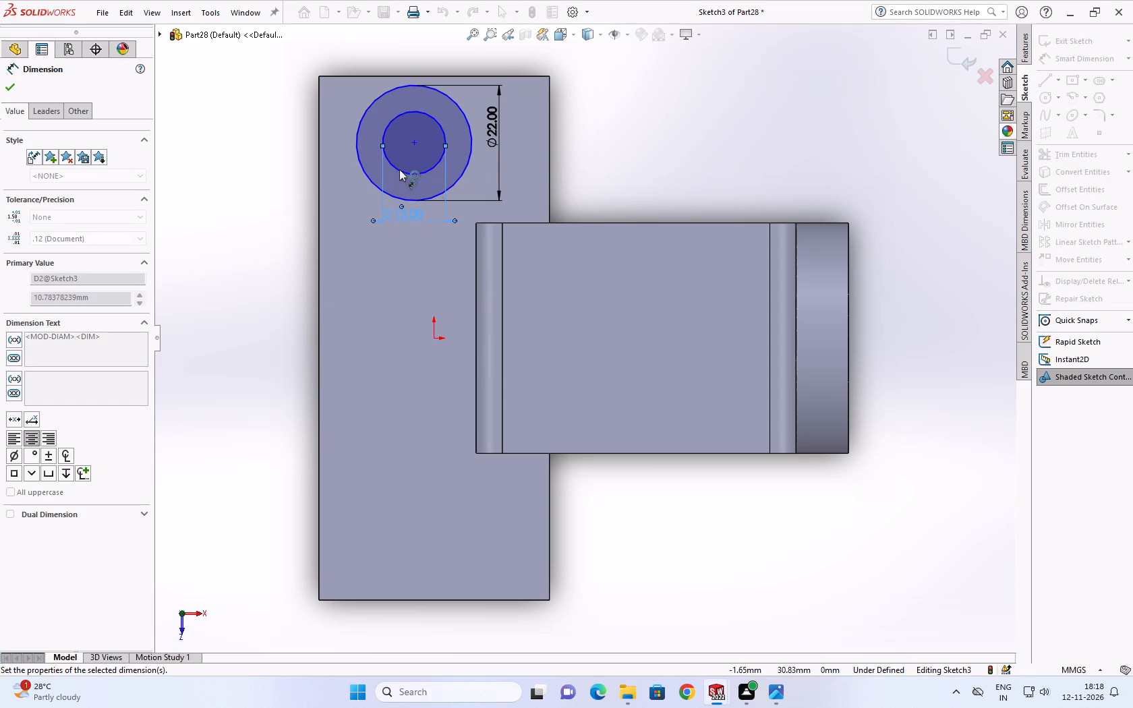
scroll(396, 158, "down", 3)
scroll(405, 147, "up", 2)
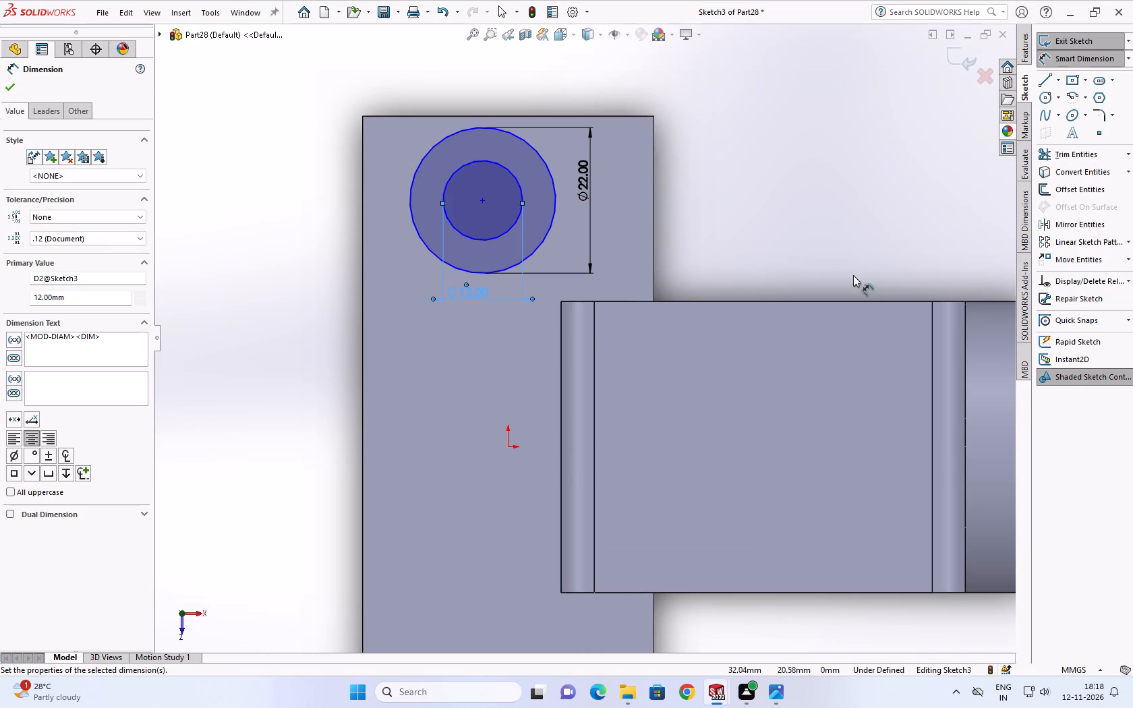
Draw a horizontal construction centerline about 14.6 mm long from the origin across the base block's top face.
left_click(1061, 80)
left_click(1050, 100)
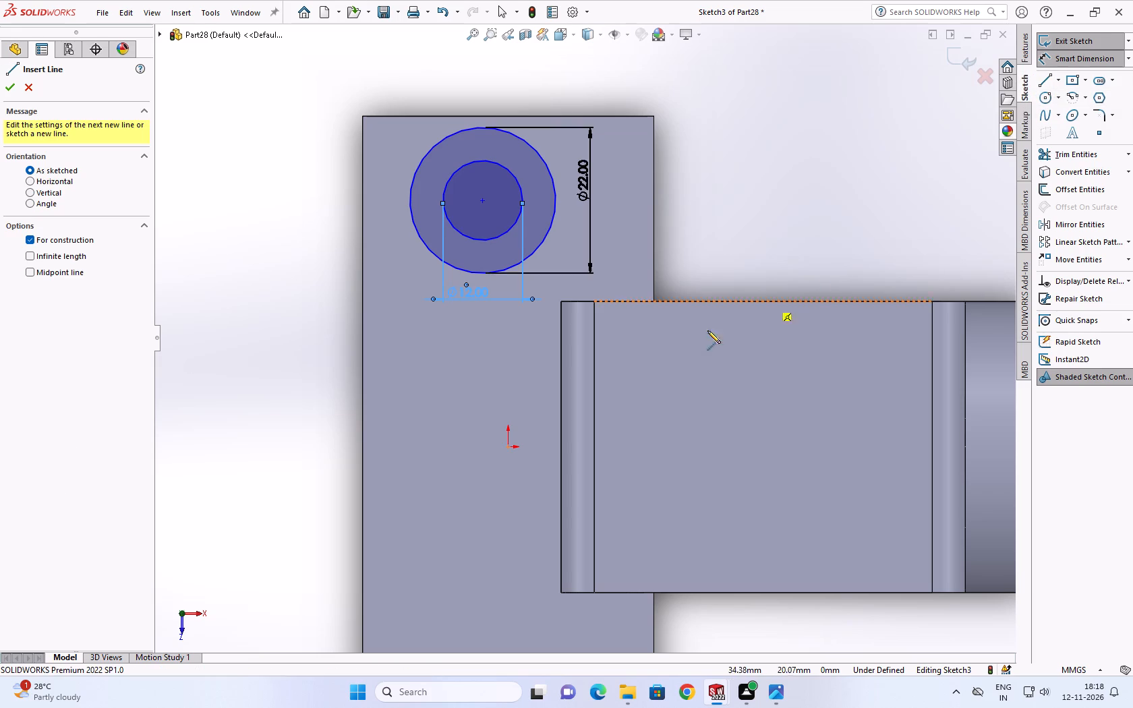
left_click(507, 447)
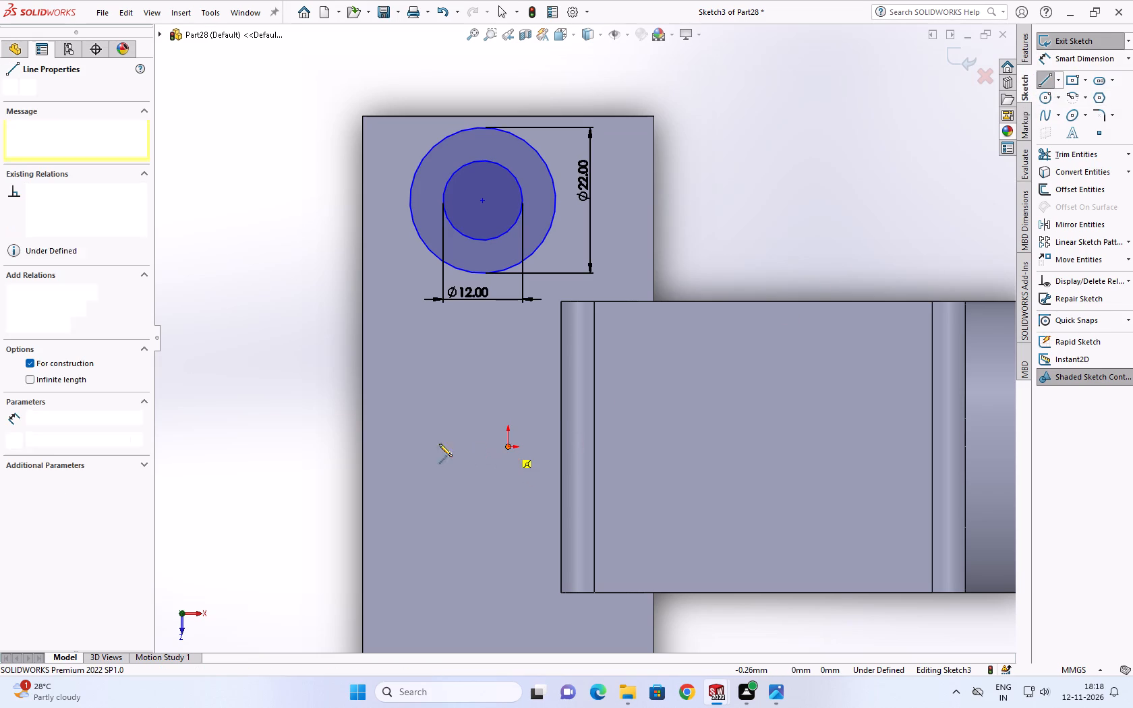
left_click(411, 450)
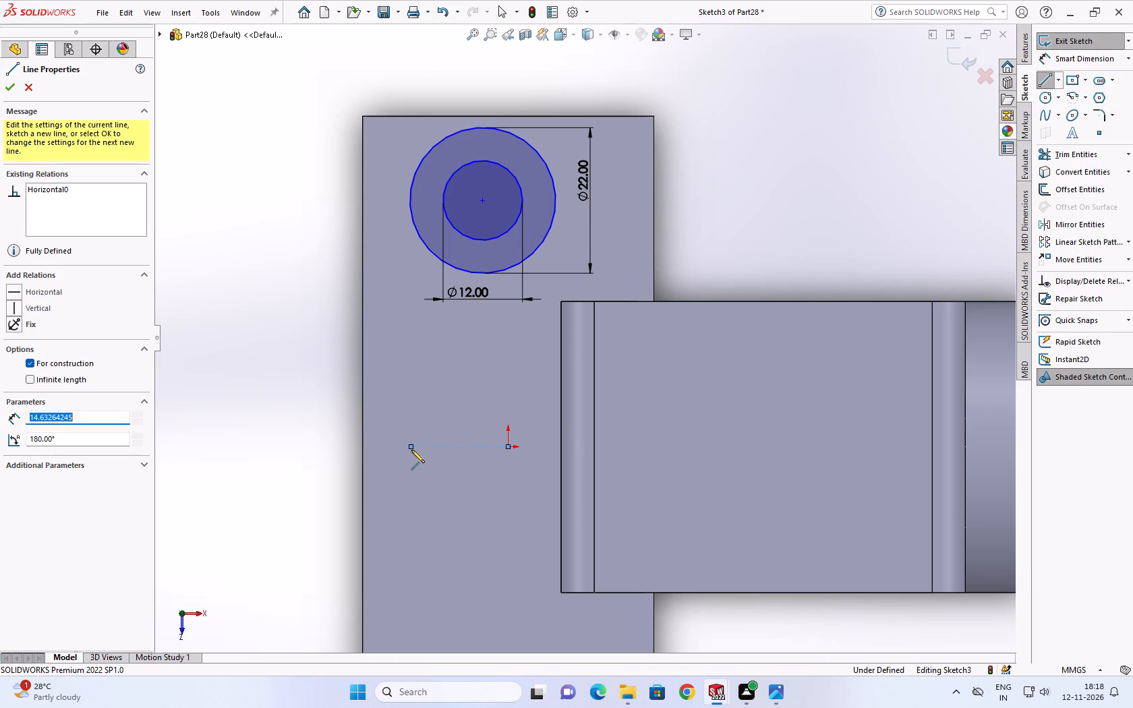
key("Escape")
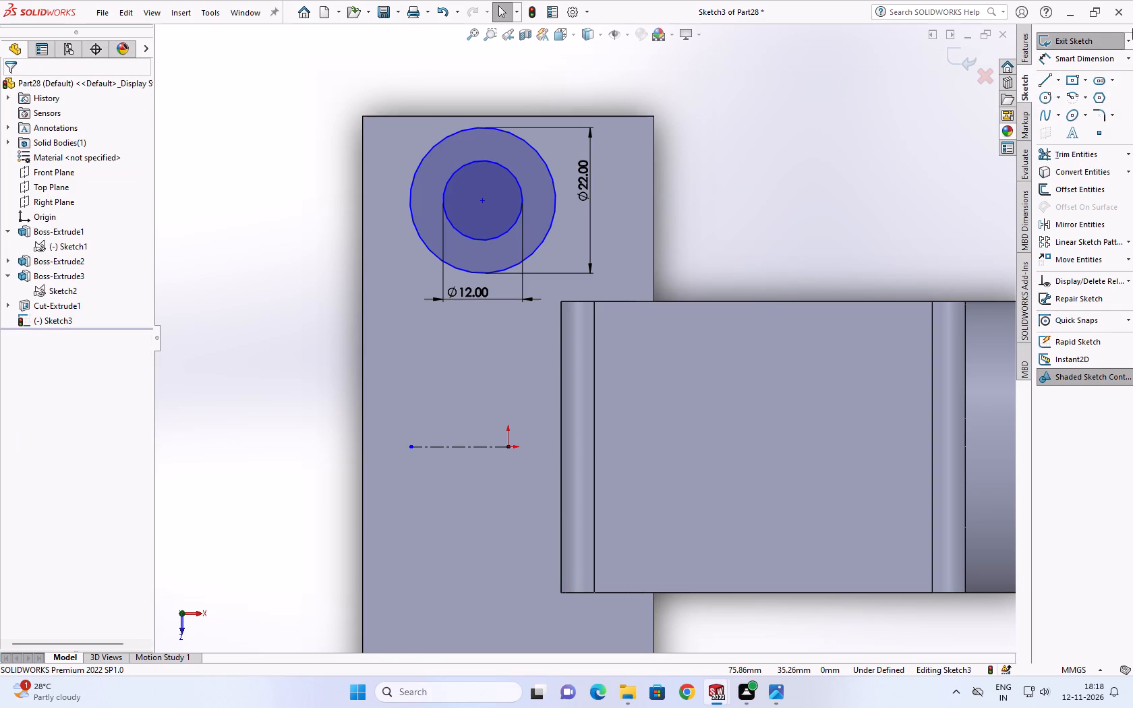
Mirror both concentric circles about the horizontal centerline to the other end of the base block.
left_click(1026, 59)
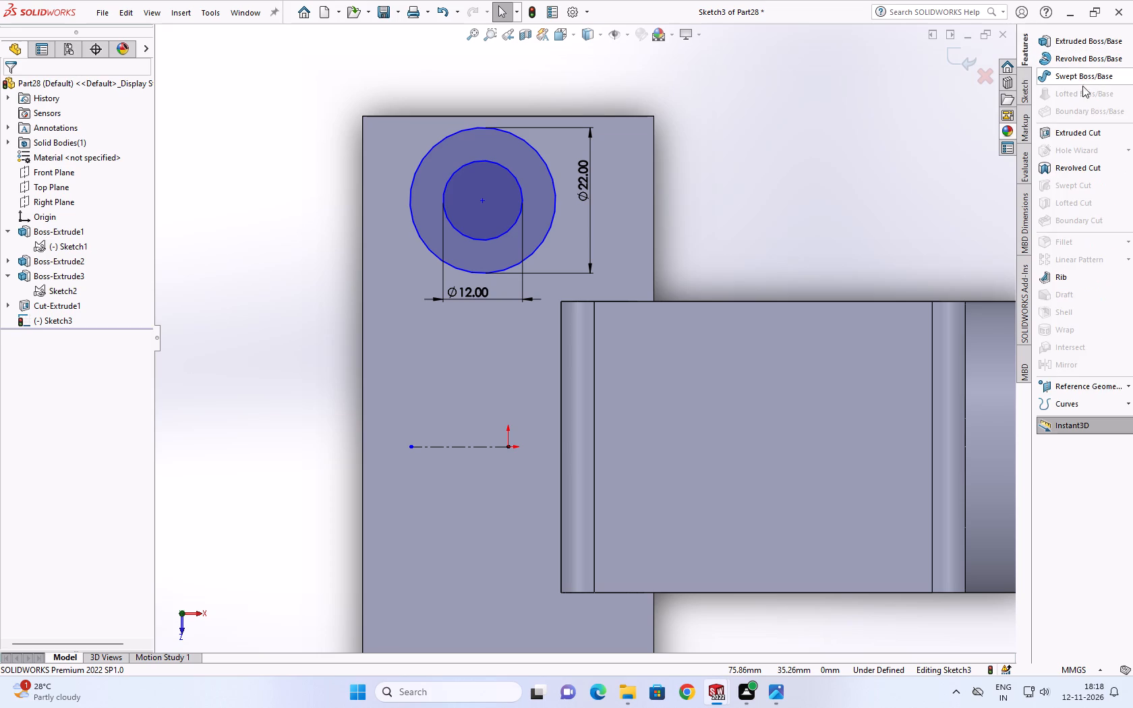
left_click(1022, 89)
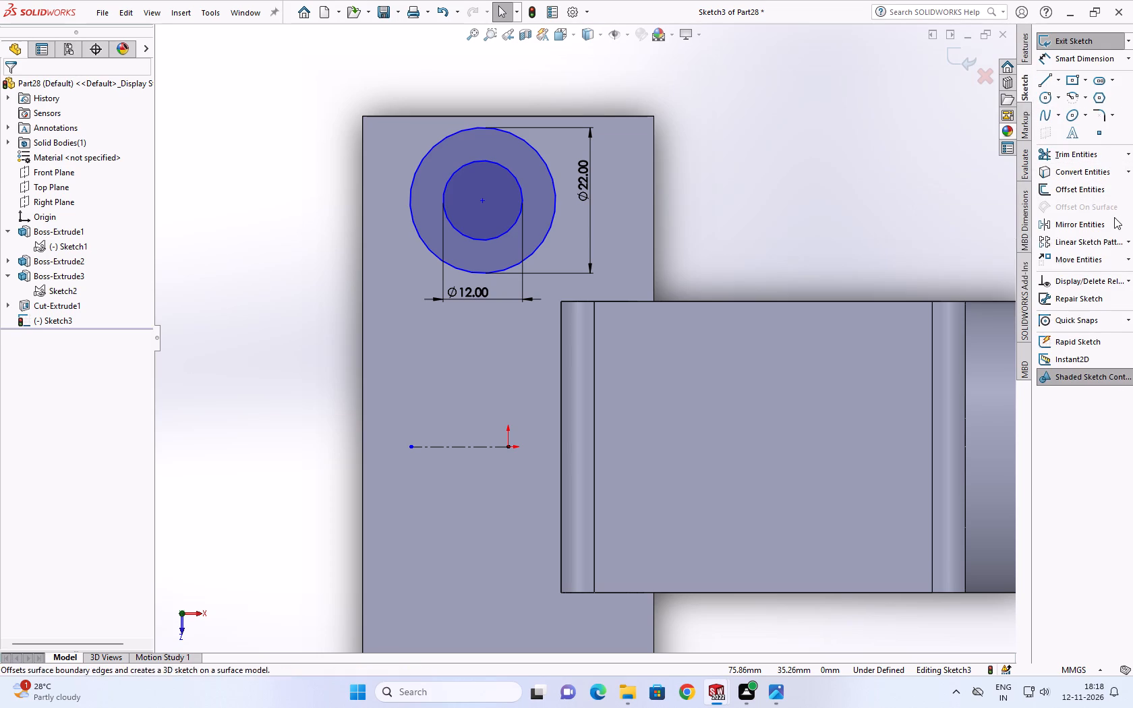
left_click(1093, 229)
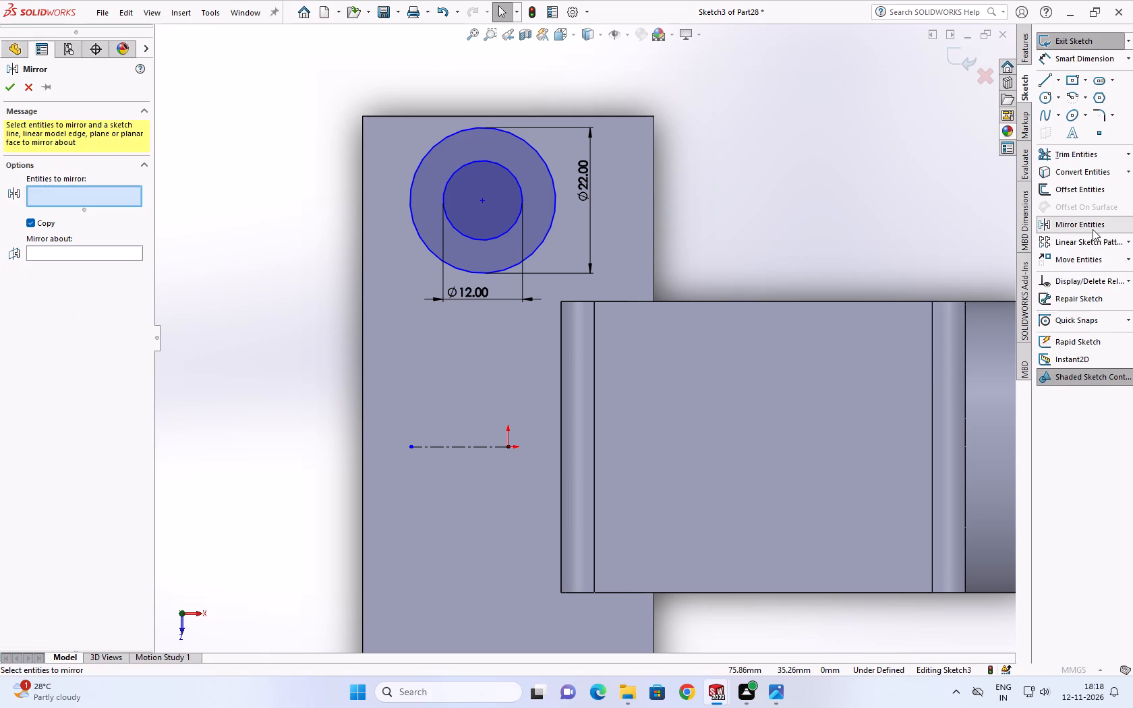
left_click(419, 172)
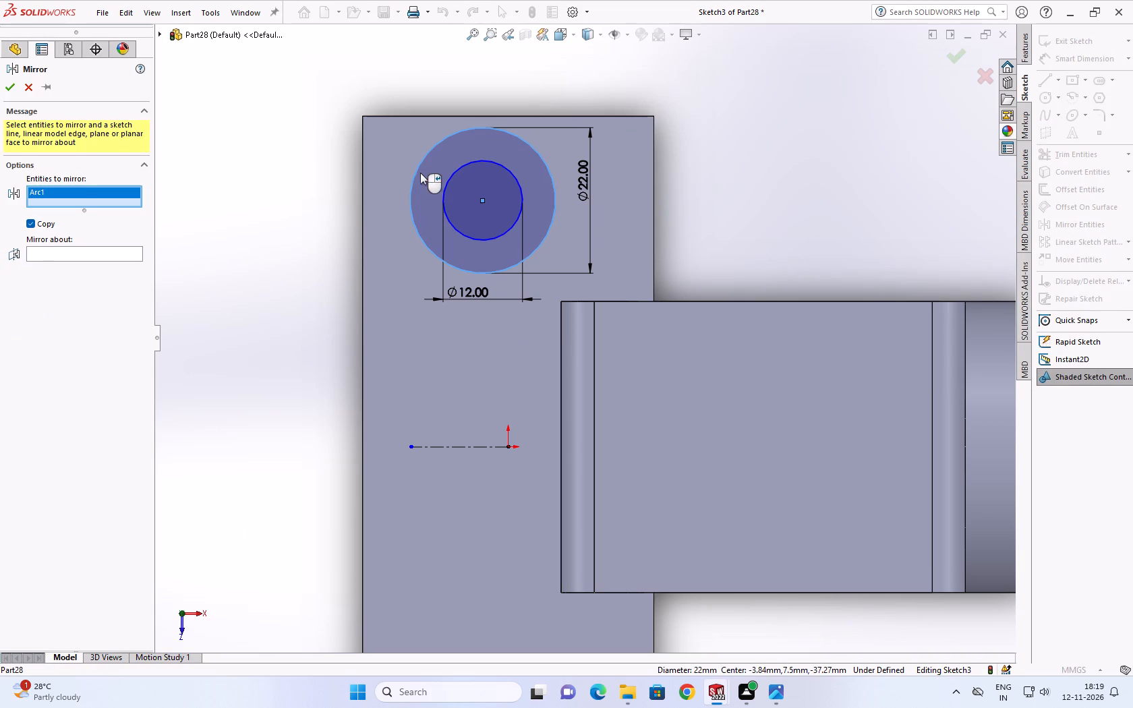
left_click(474, 186)
left_click(103, 262)
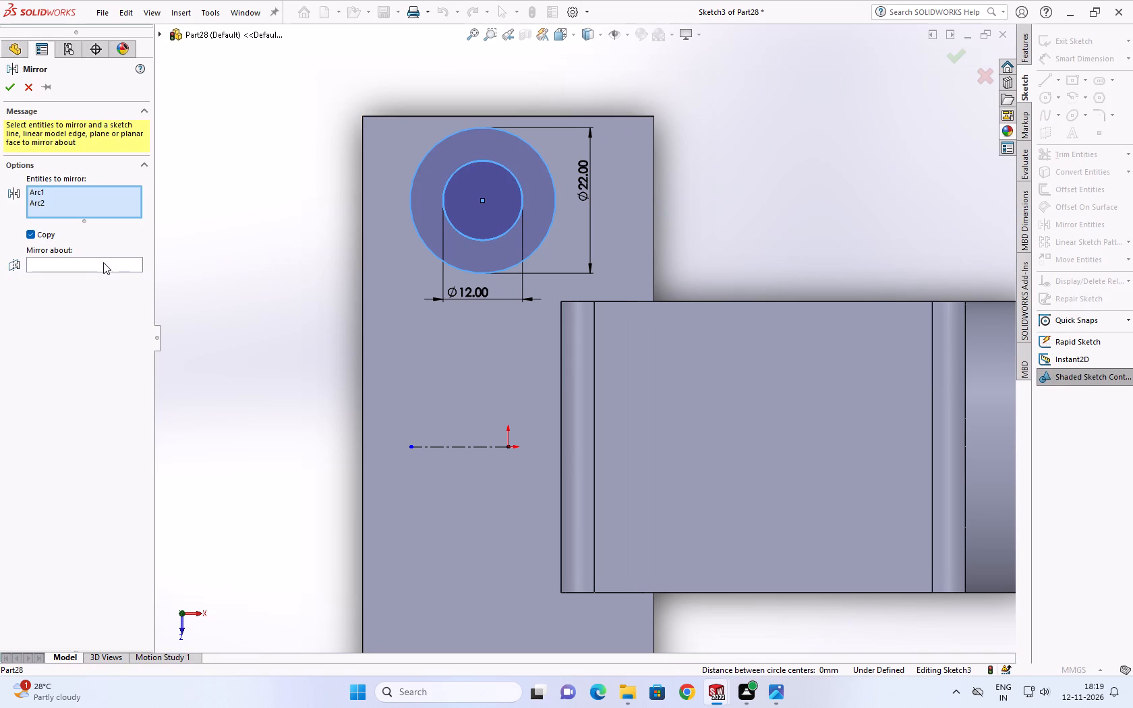
left_click(430, 442)
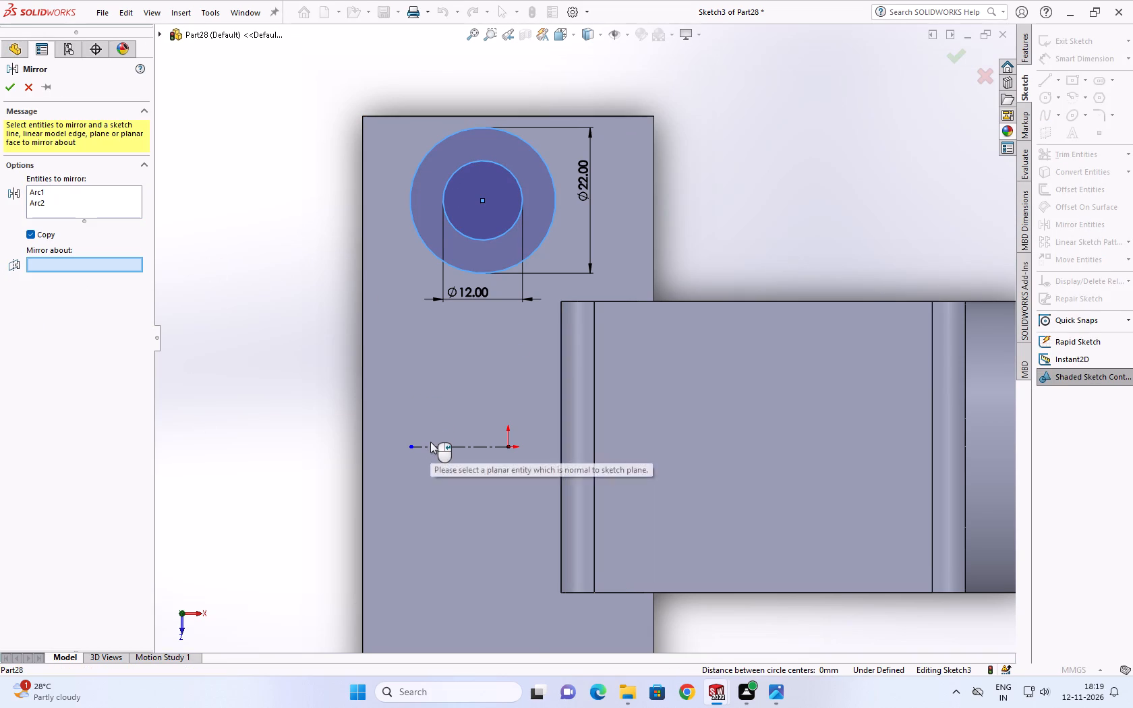
left_click(432, 448)
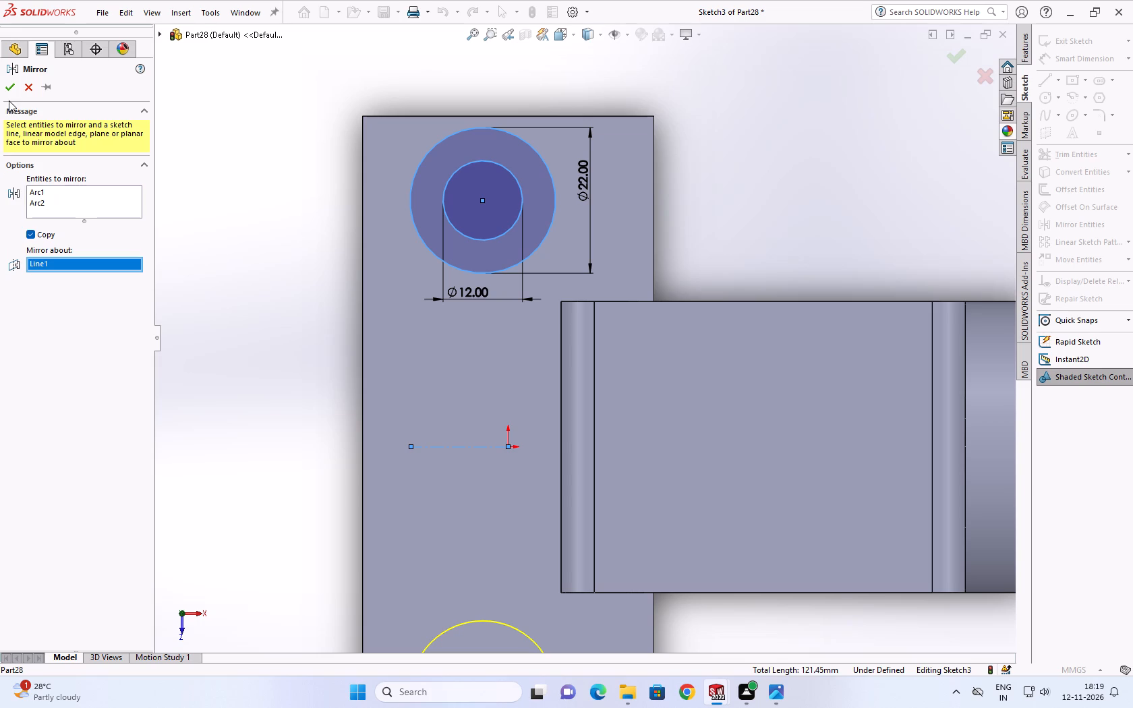
left_click(9, 88)
scroll(354, 224, "up", 4)
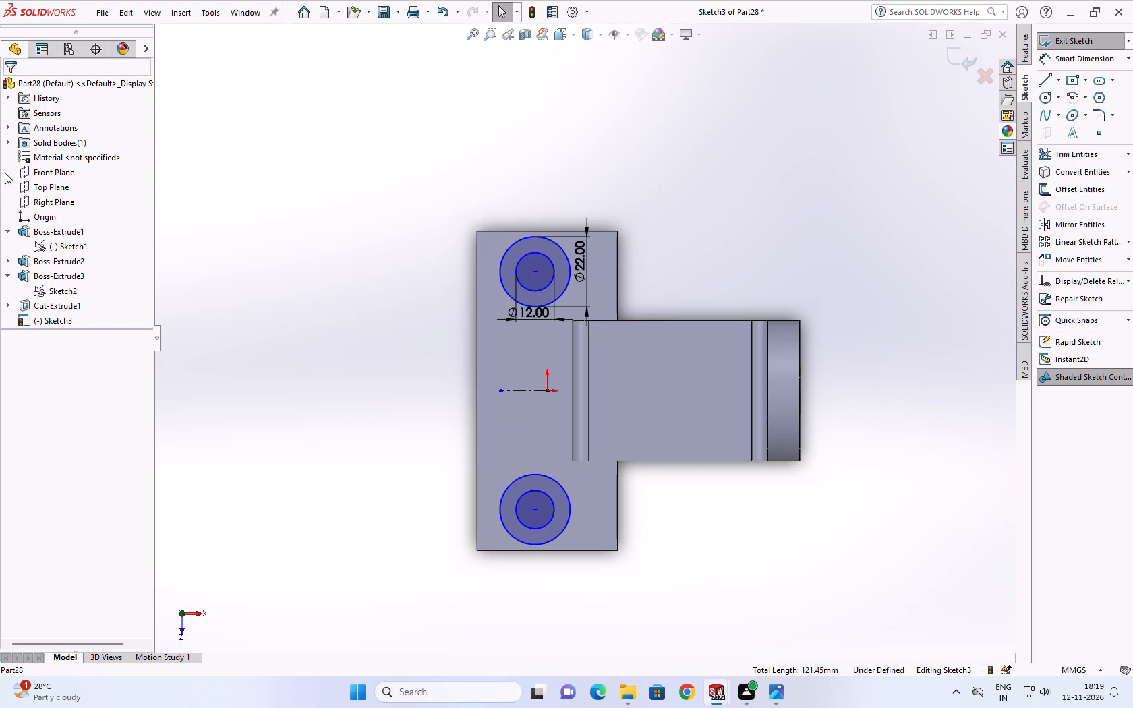
Extrude the two ring profiles as Blind bosses 5 mm high, merged with the base block.
left_click(1022, 45)
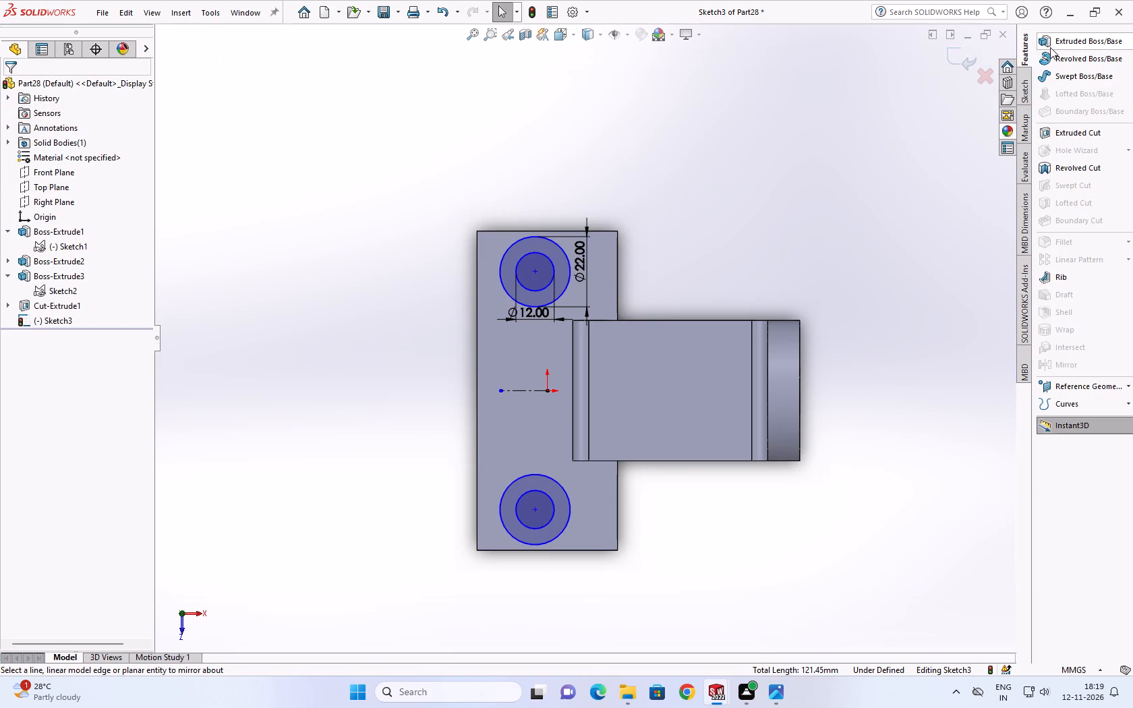
left_click(1051, 47)
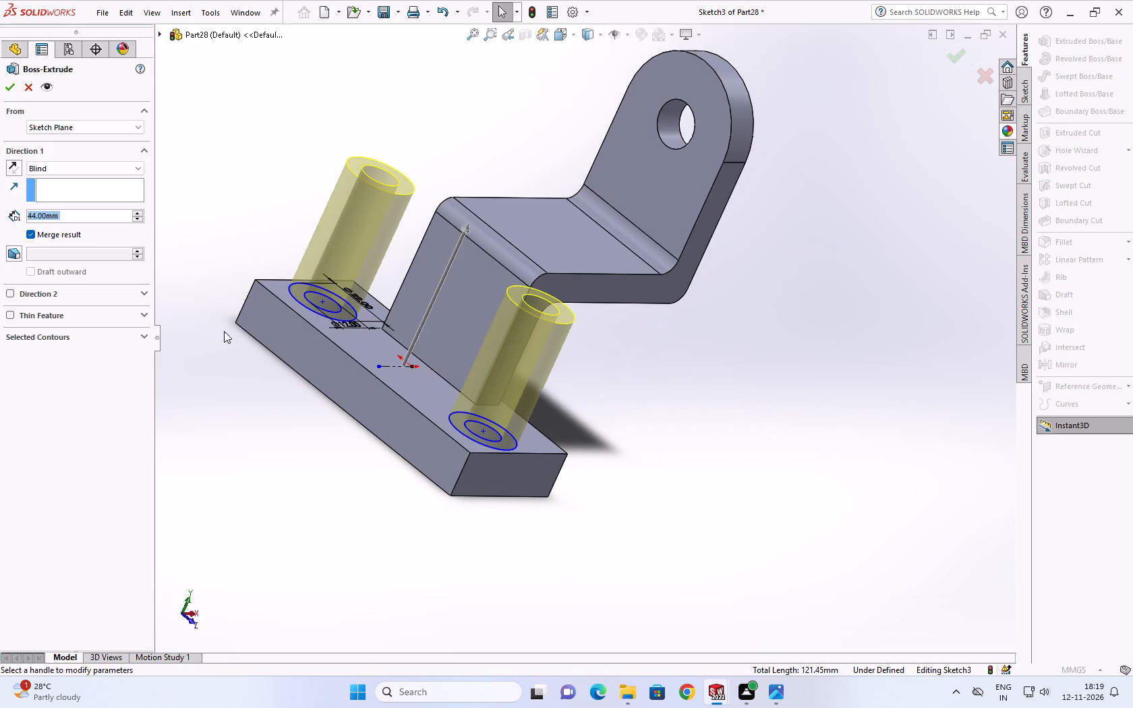
type("10")
key("Return")
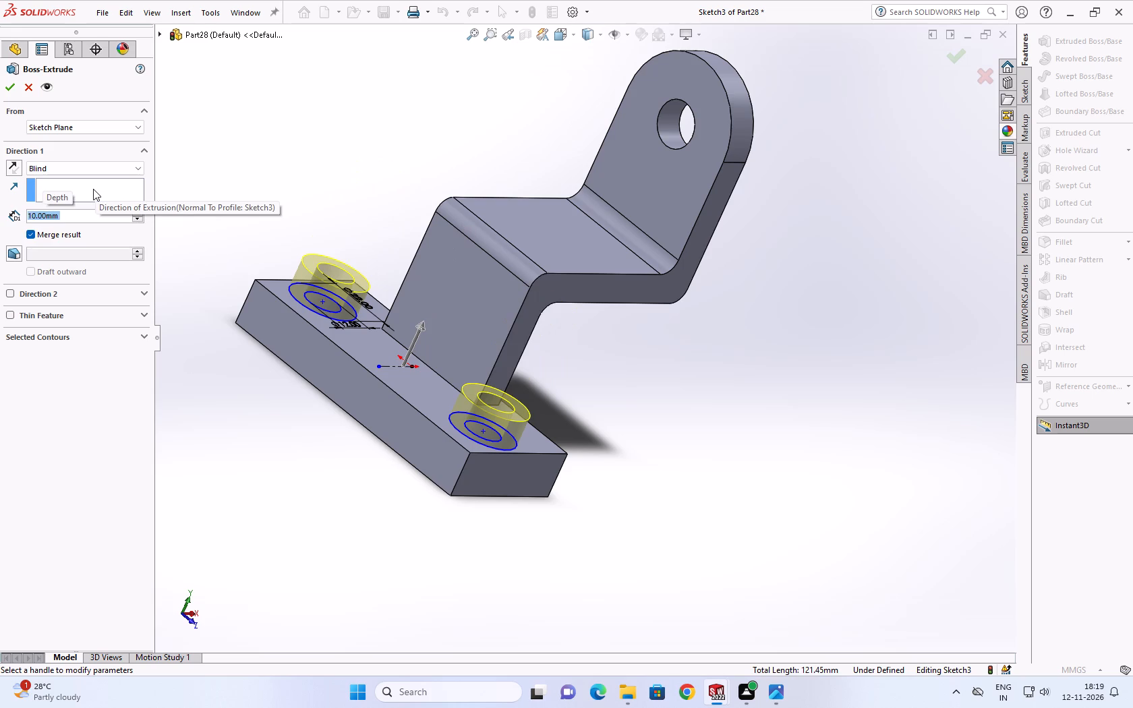
key("5")
key("Return")
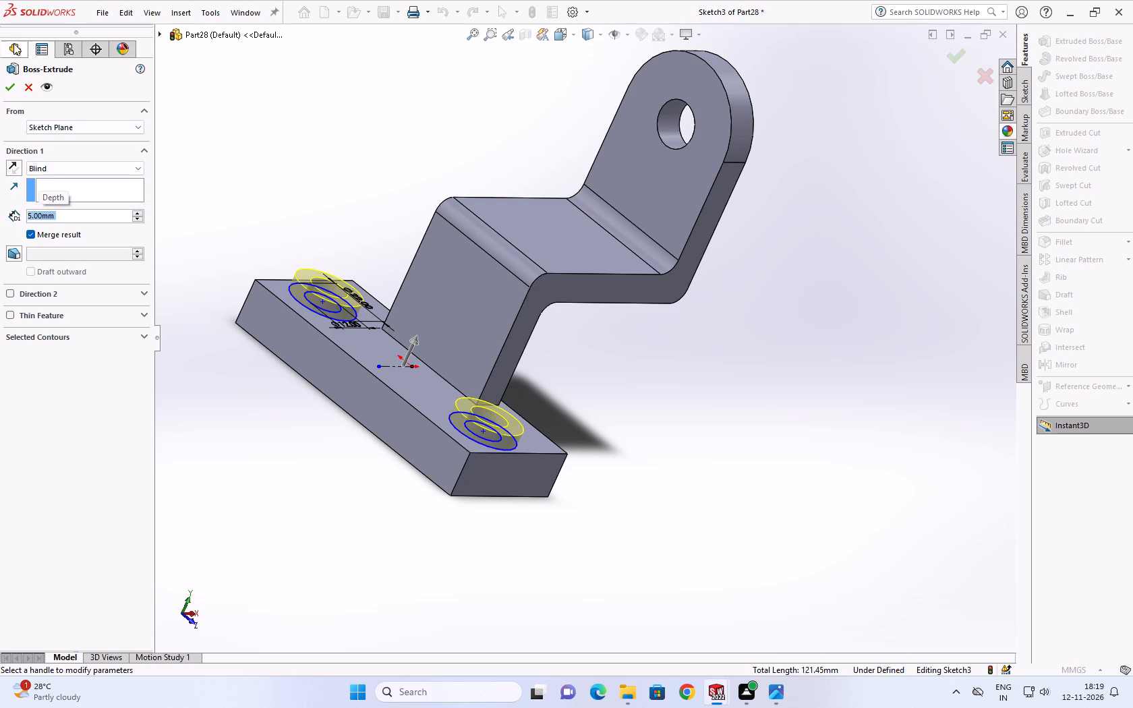
left_click(7, 84)
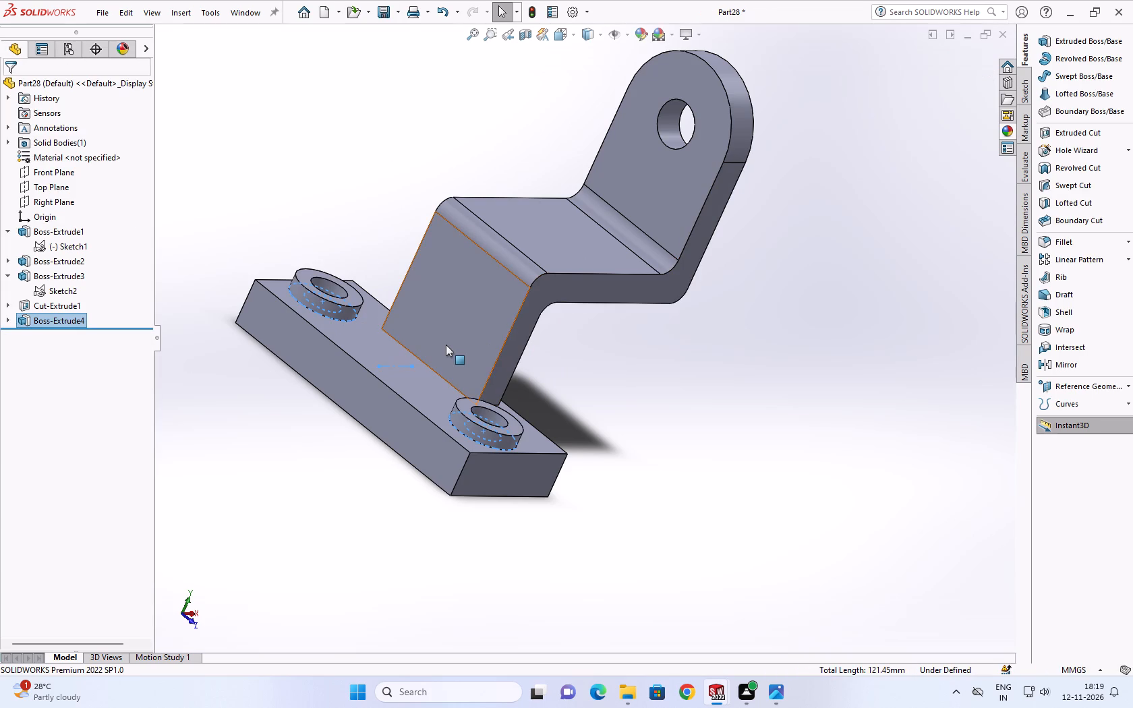
On the Front Plane, sketch a closed rib triangle about 26 mm wide and 41 mm high between the base top and the lower upright's outer edge.
left_click(446, 345)
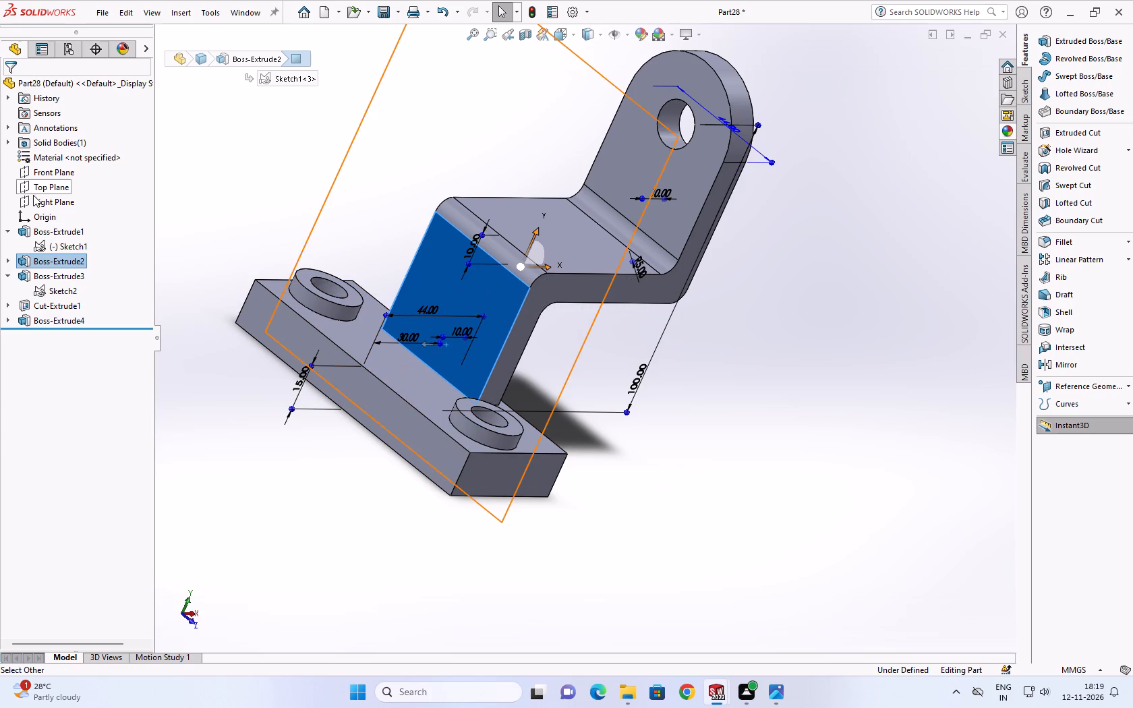
left_click(39, 175)
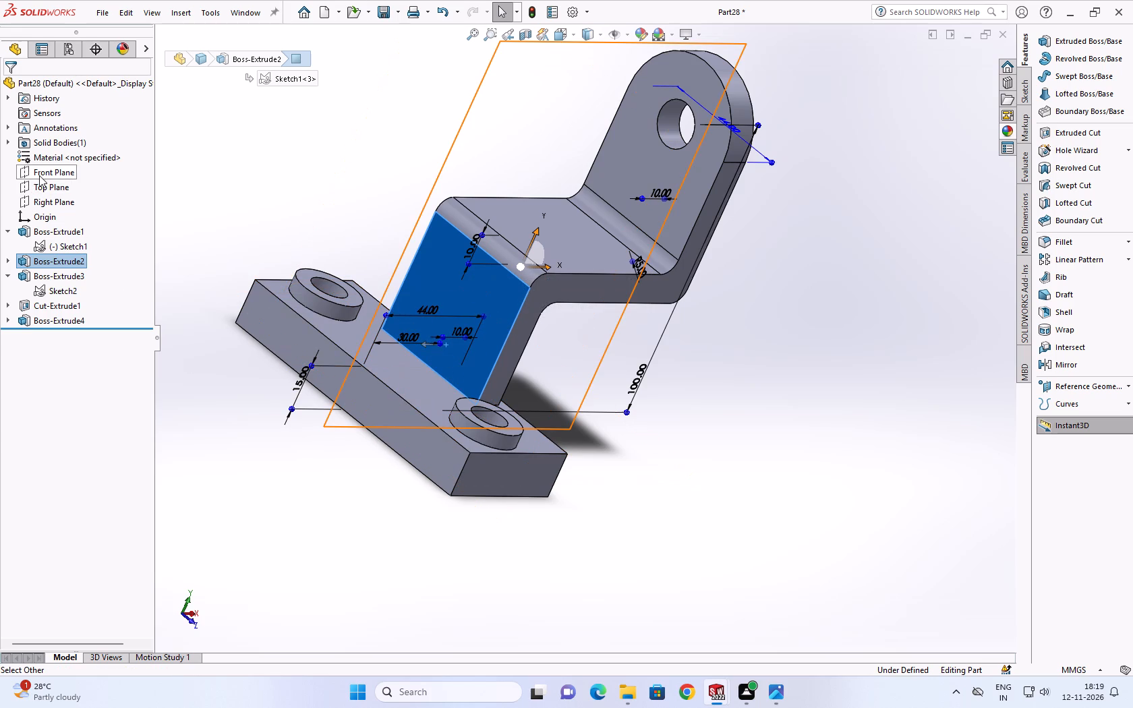
left_click(55, 153)
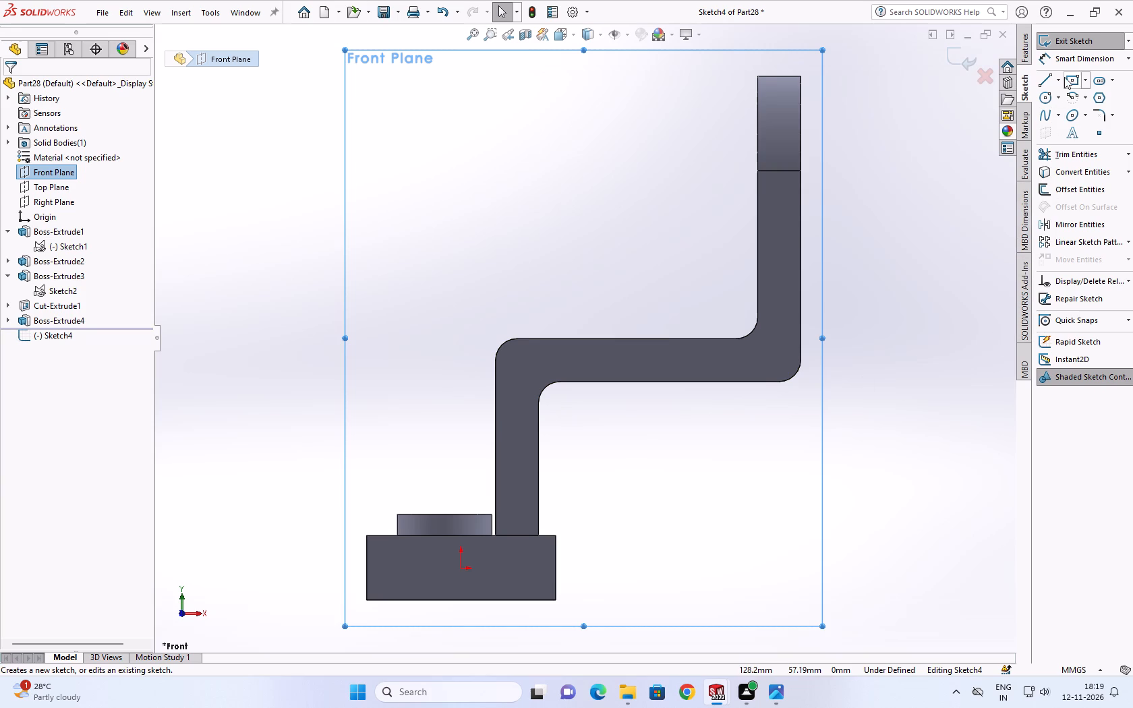
left_click(1044, 85)
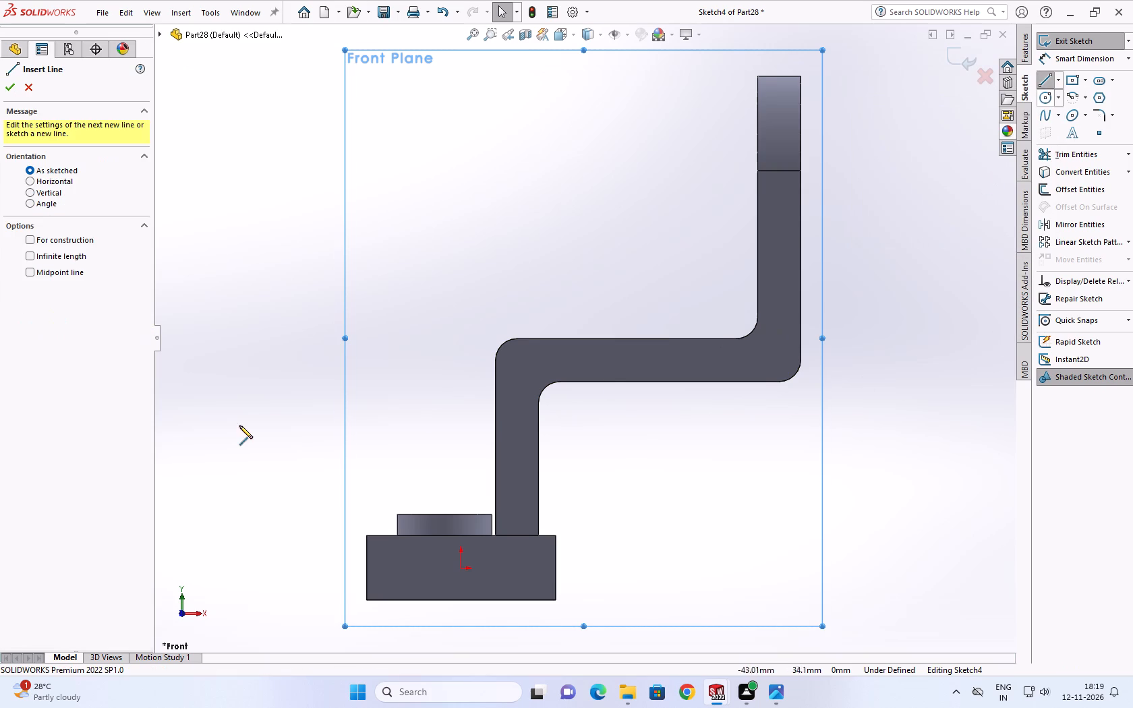
left_click(495, 361)
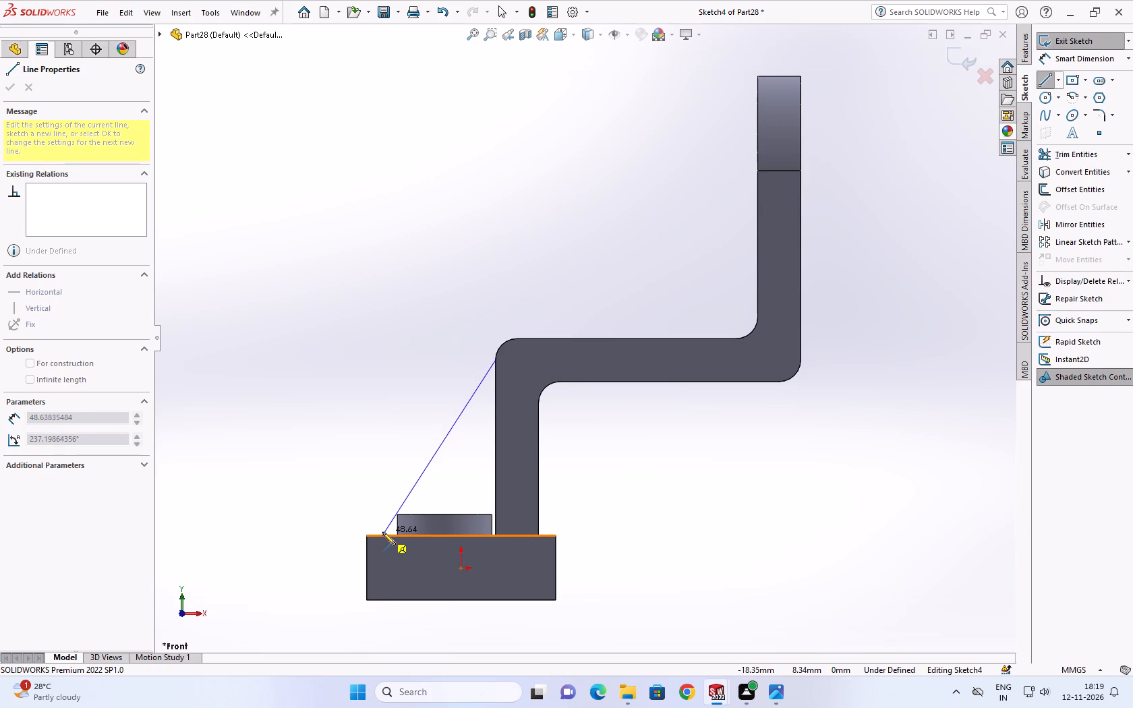
left_click(382, 532)
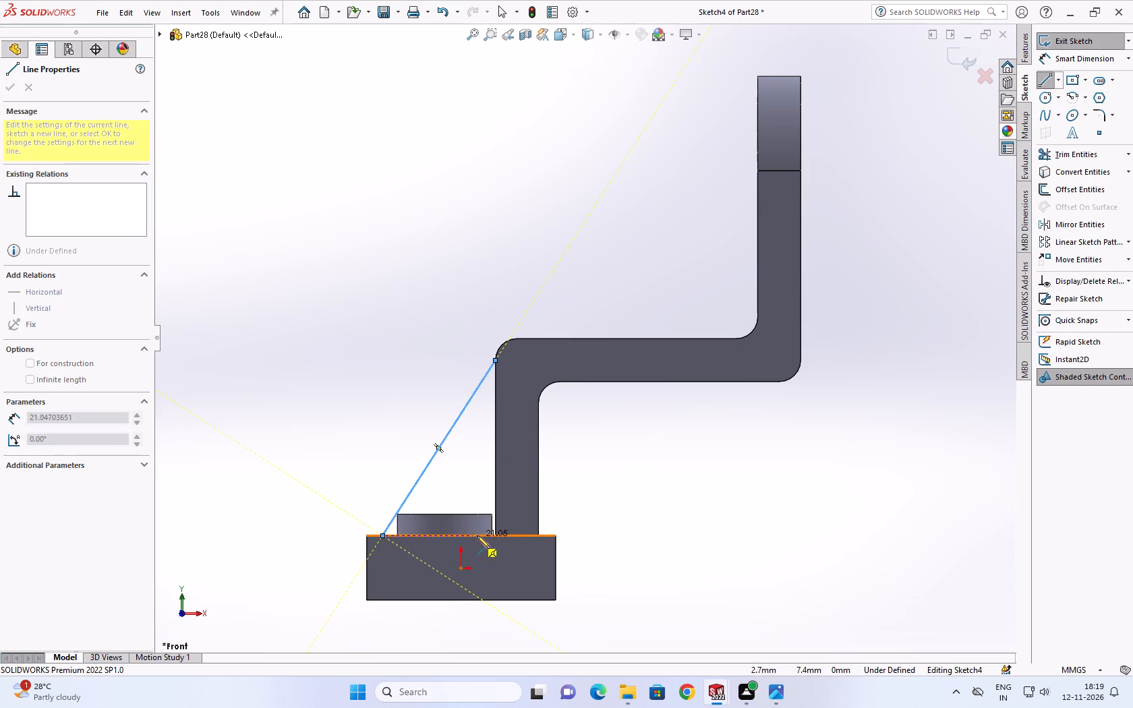
scroll(492, 535, "down", 3)
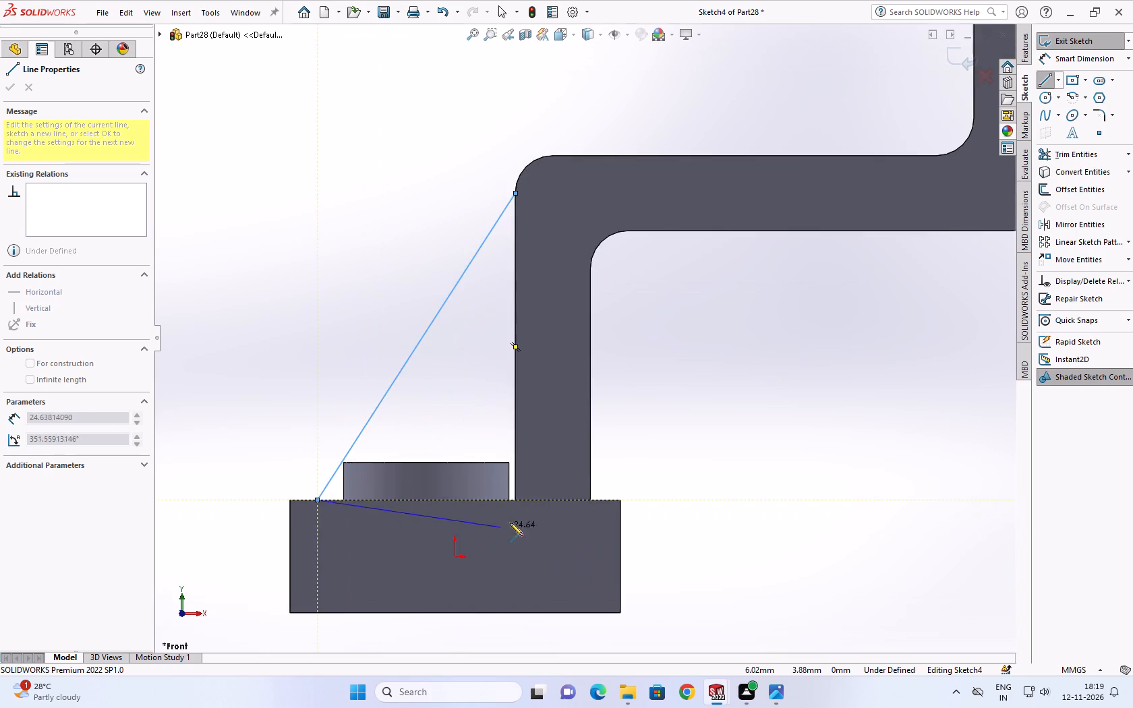
scroll(515, 519, "down", 1)
left_click(519, 485)
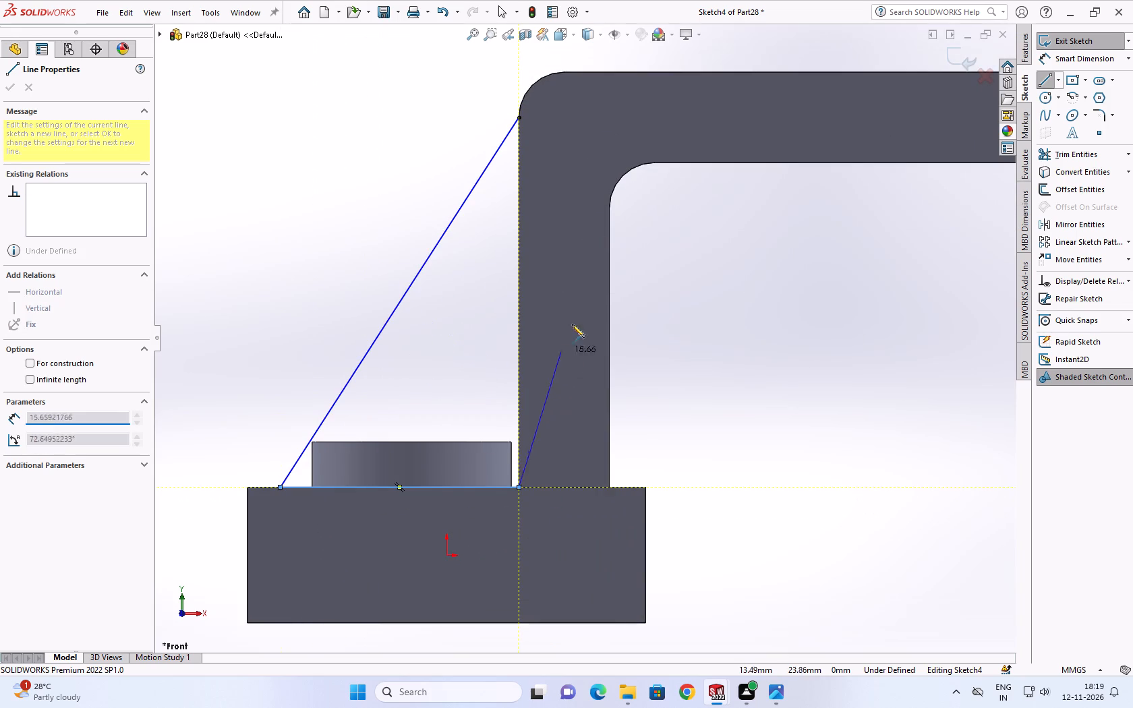
left_click(521, 119)
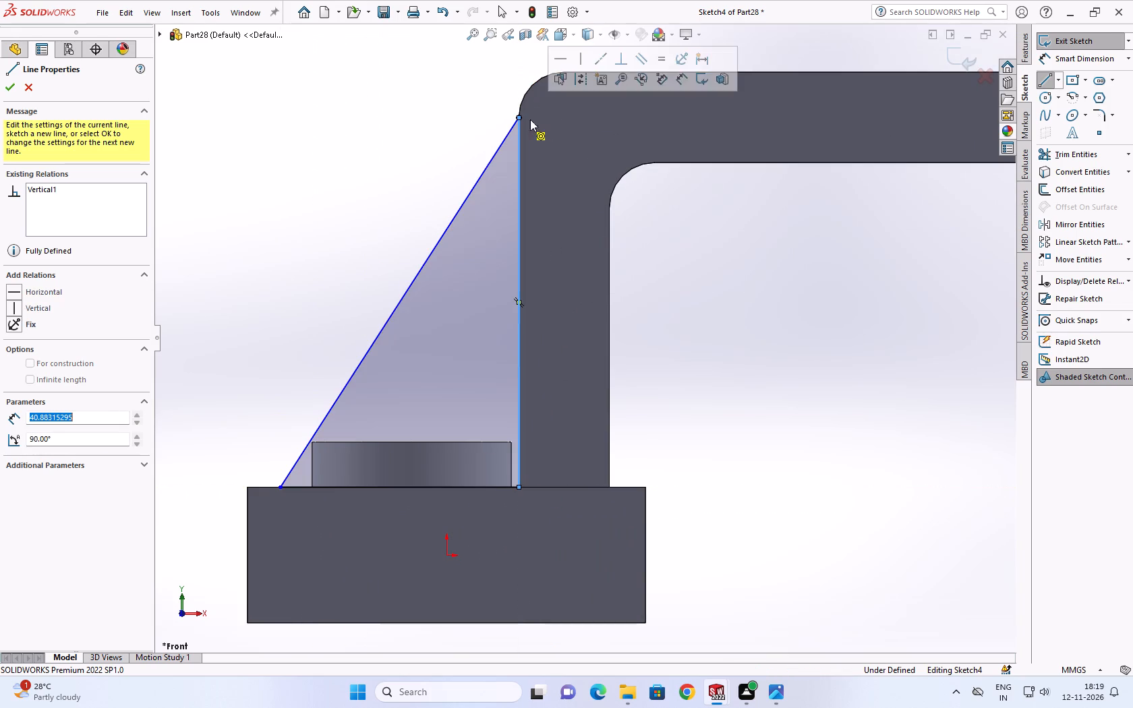
Dimension the rib triangle's bottom edge to 25 mm.
left_click(1049, 59)
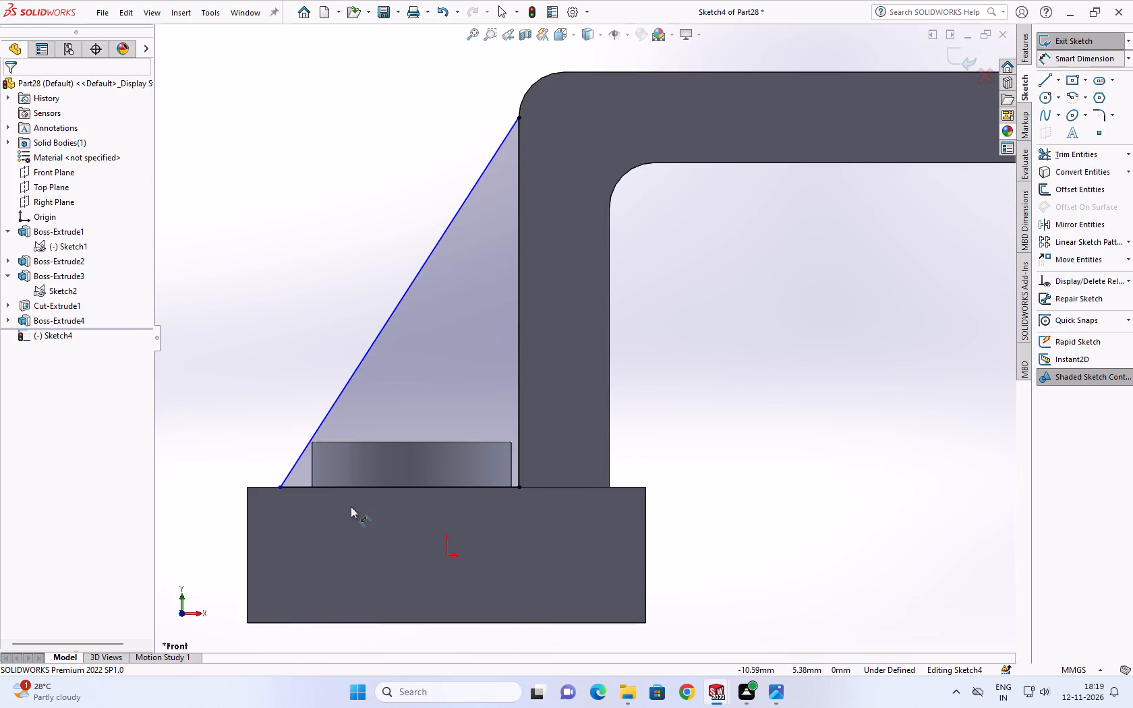
left_click(347, 487)
left_click(356, 539)
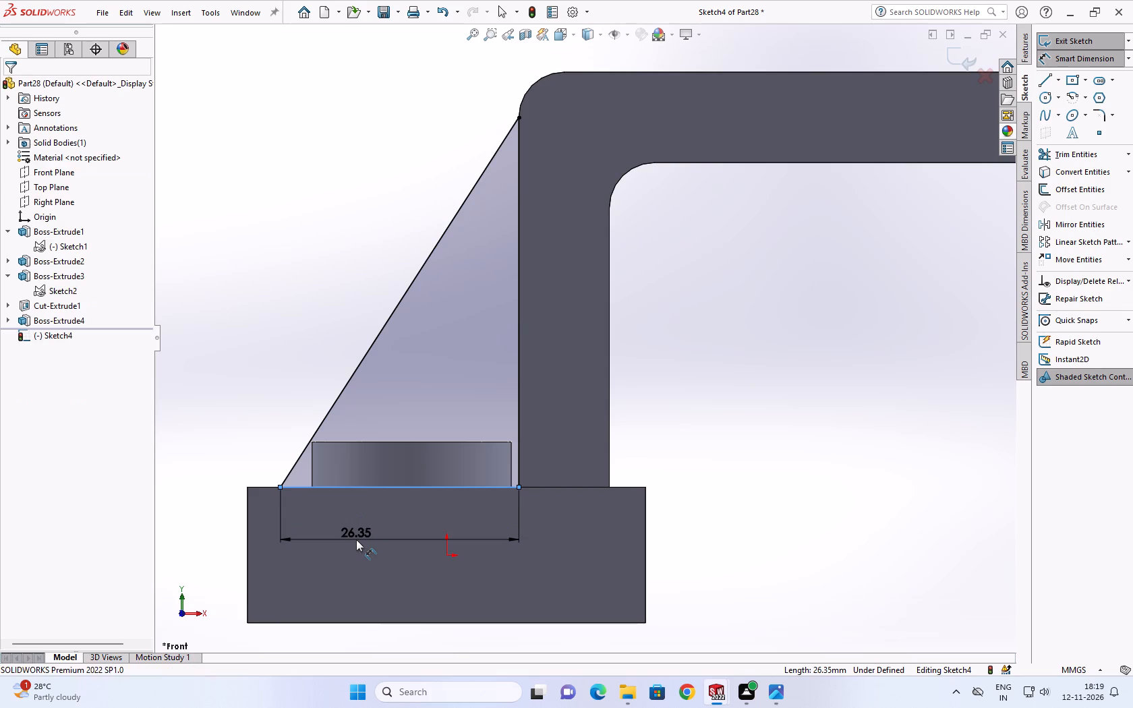
type("25")
key("Return")
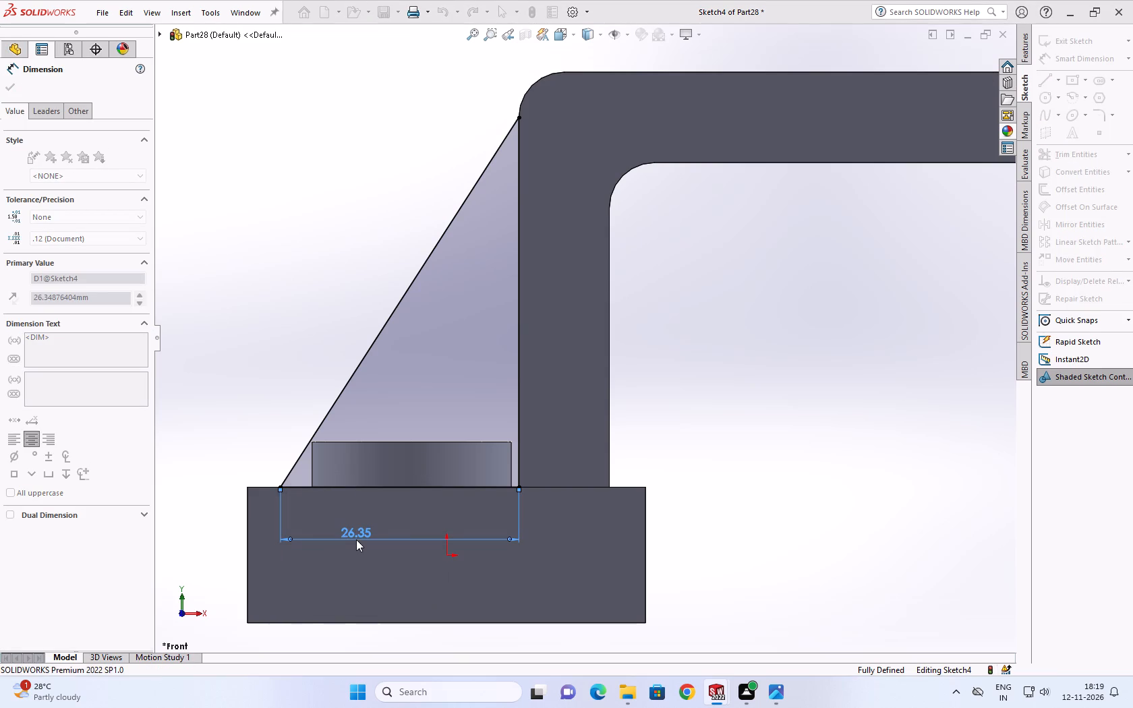
scroll(407, 515, "down", 1)
middle_click_drag(399, 464, 420, 510)
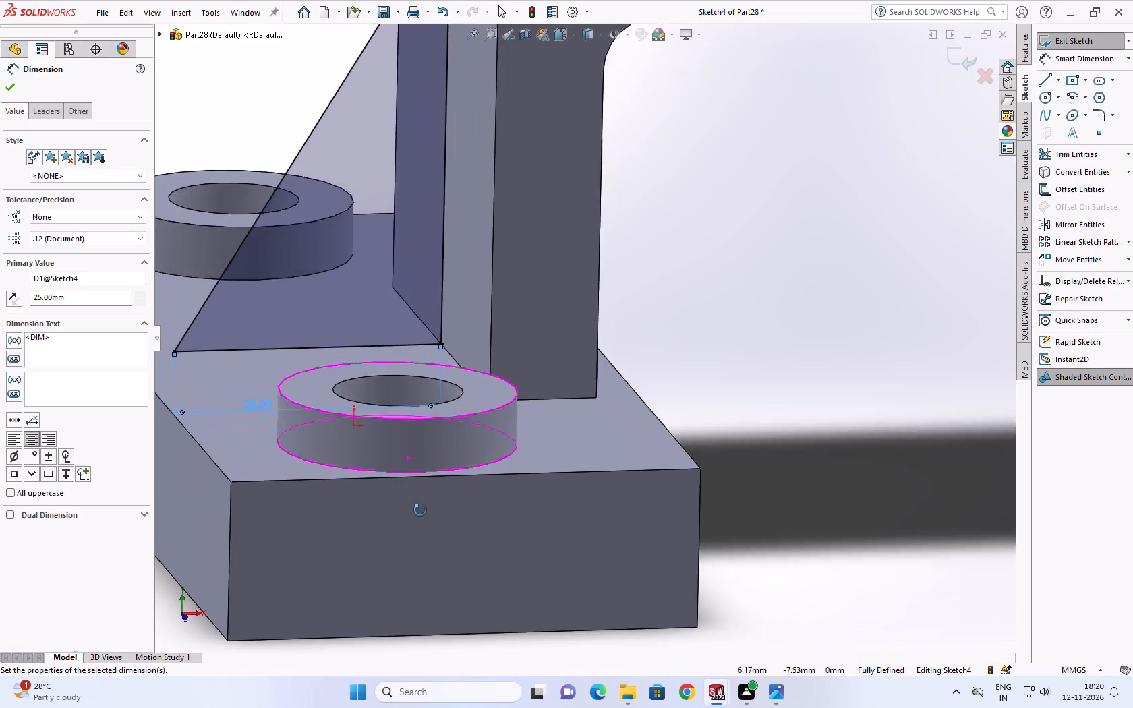
middle_click_drag(420, 510, 427, 523)
scroll(377, 404, "up", 2)
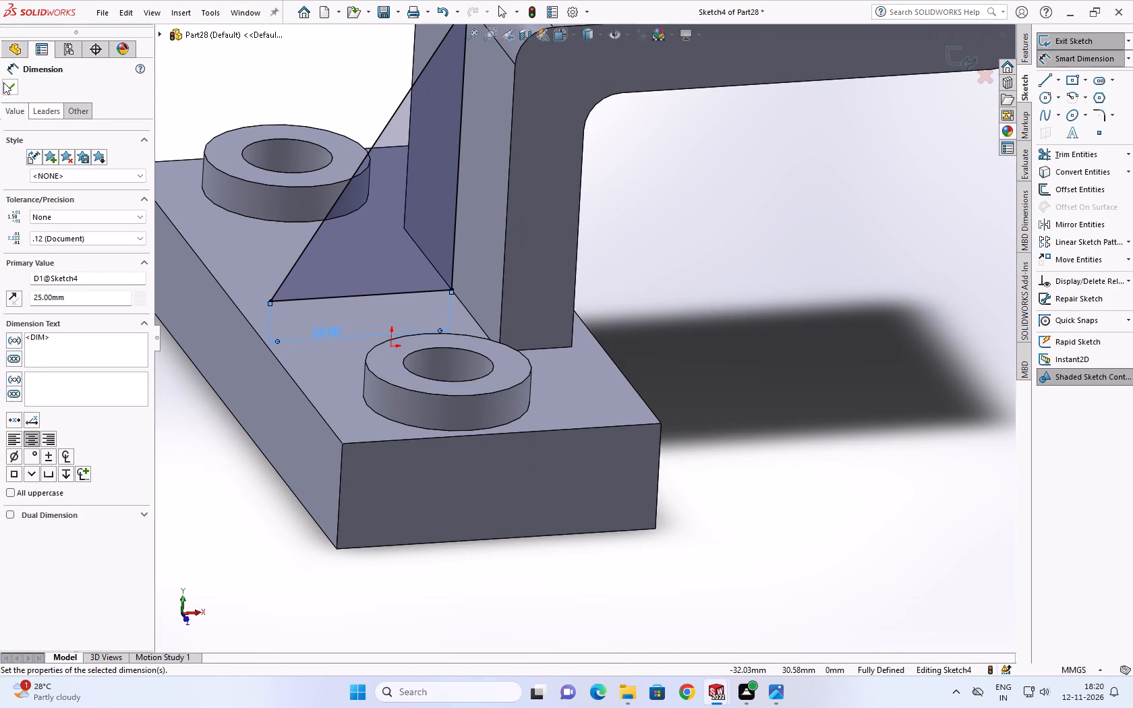
left_click(3, 84)
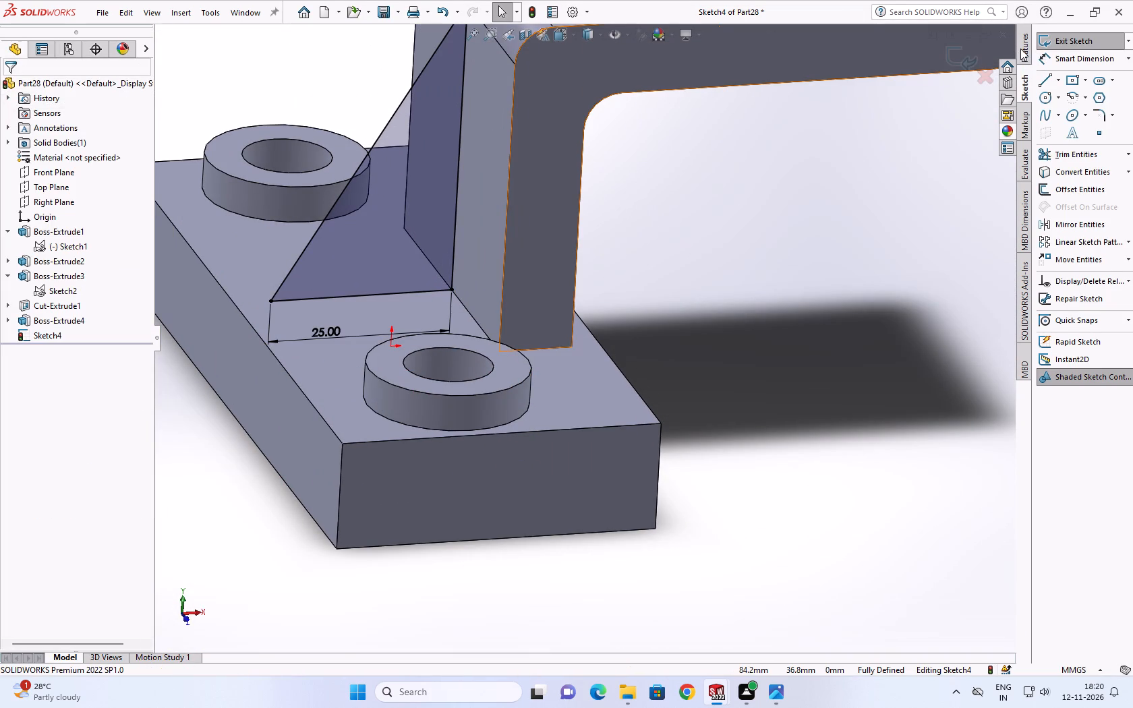
Extrude the rib triangle 10 mm with the Mid Plane end condition, merged with the bracket.
left_click(1020, 49)
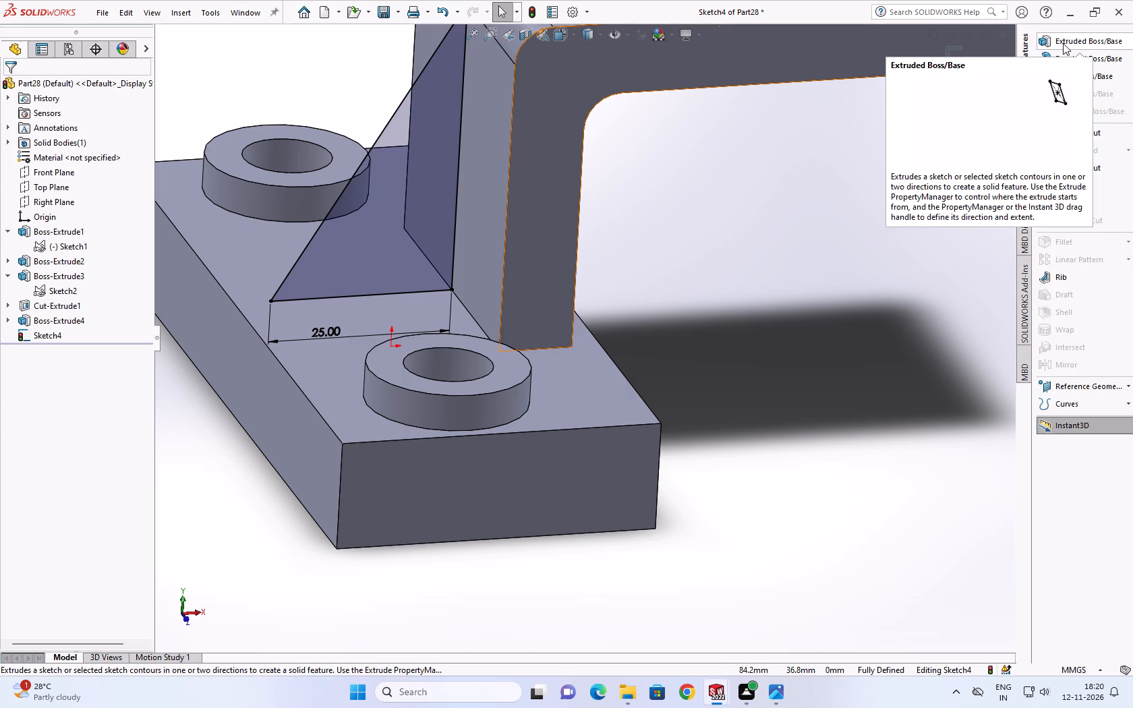
left_click(1063, 43)
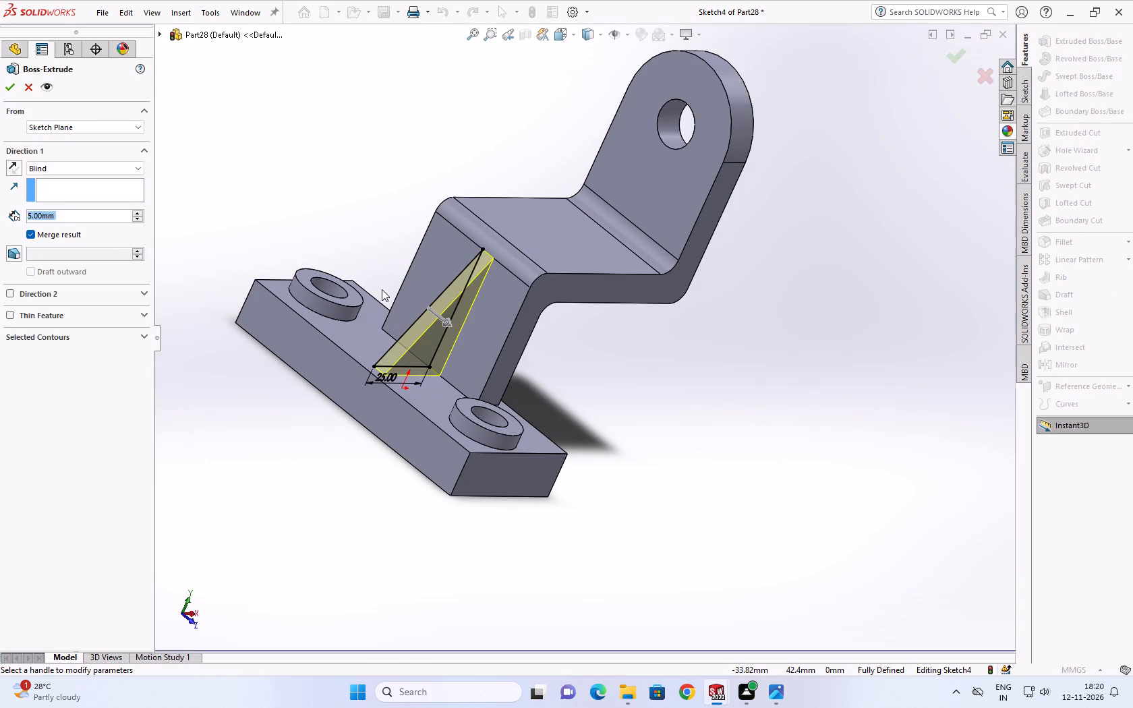
left_click(42, 164)
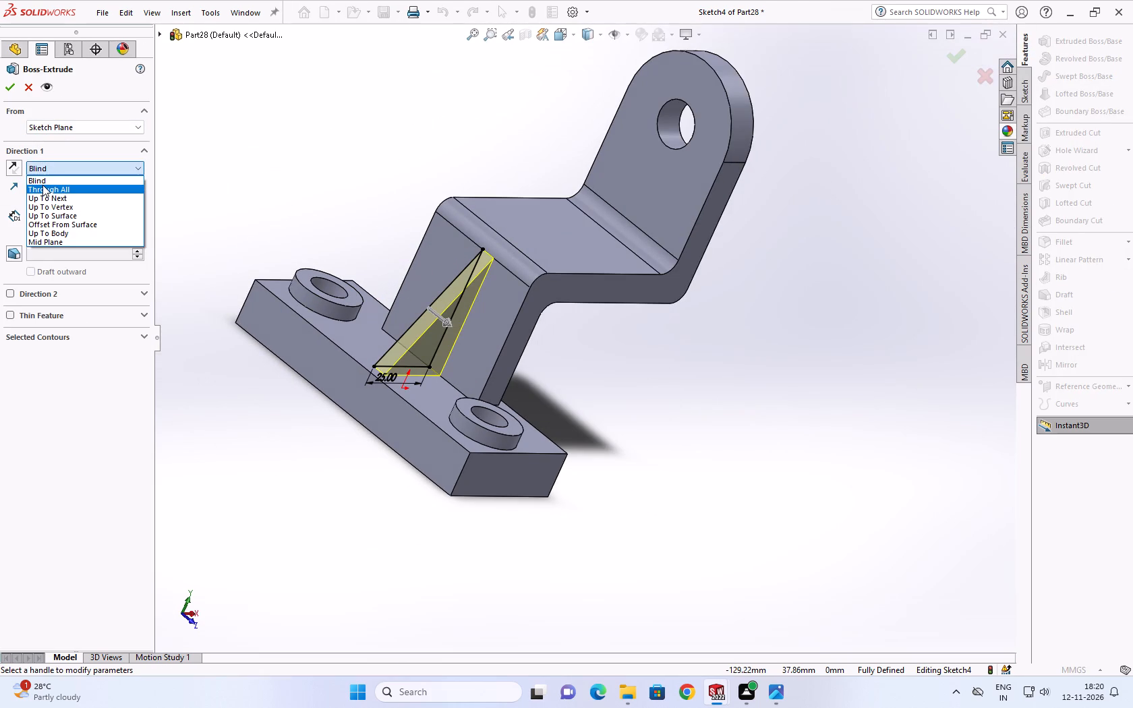
left_click(57, 239)
type("10")
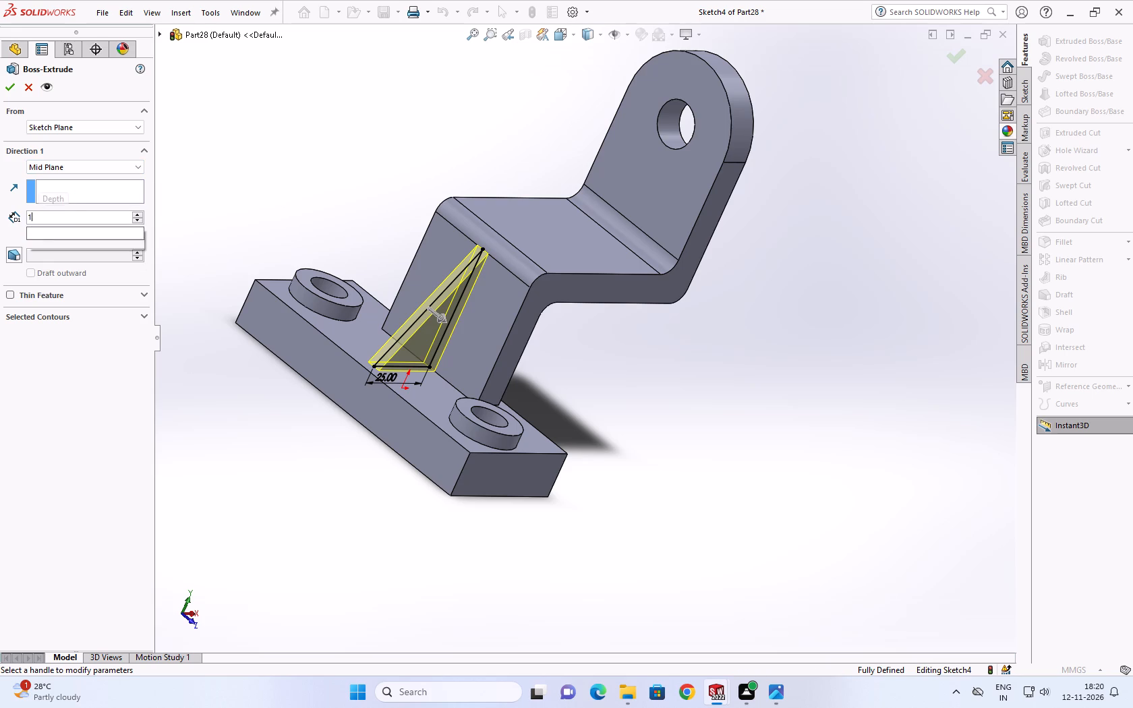
key("Return")
left_click(5, 86)
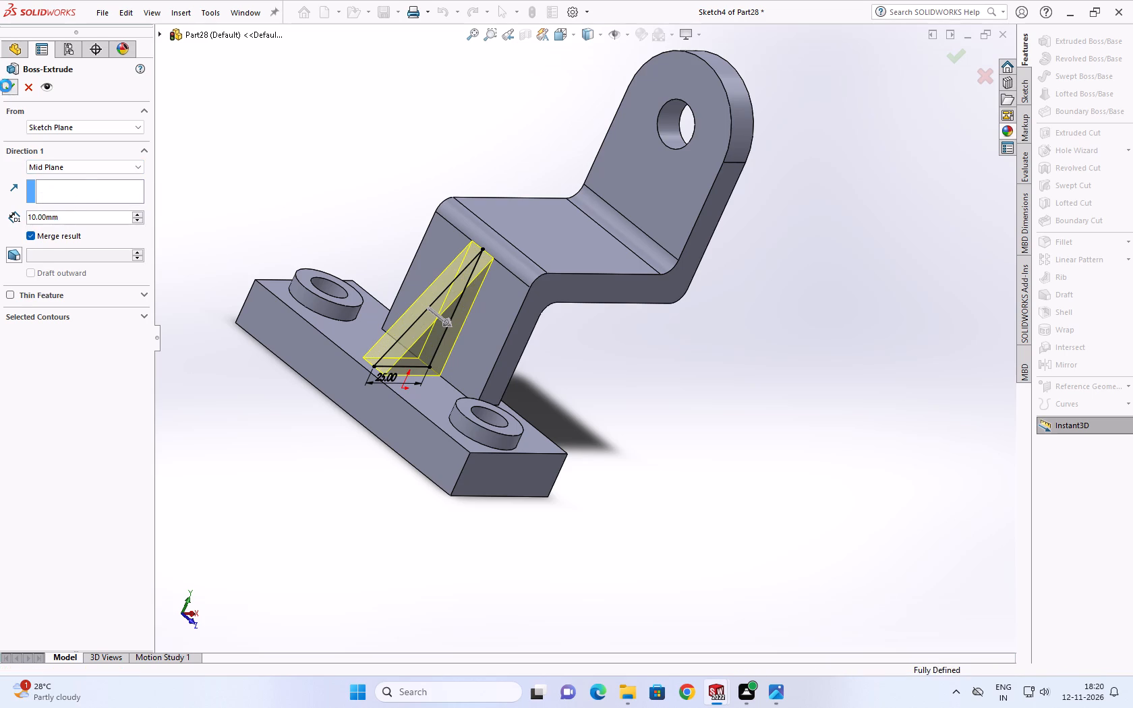
left_click(511, 157)
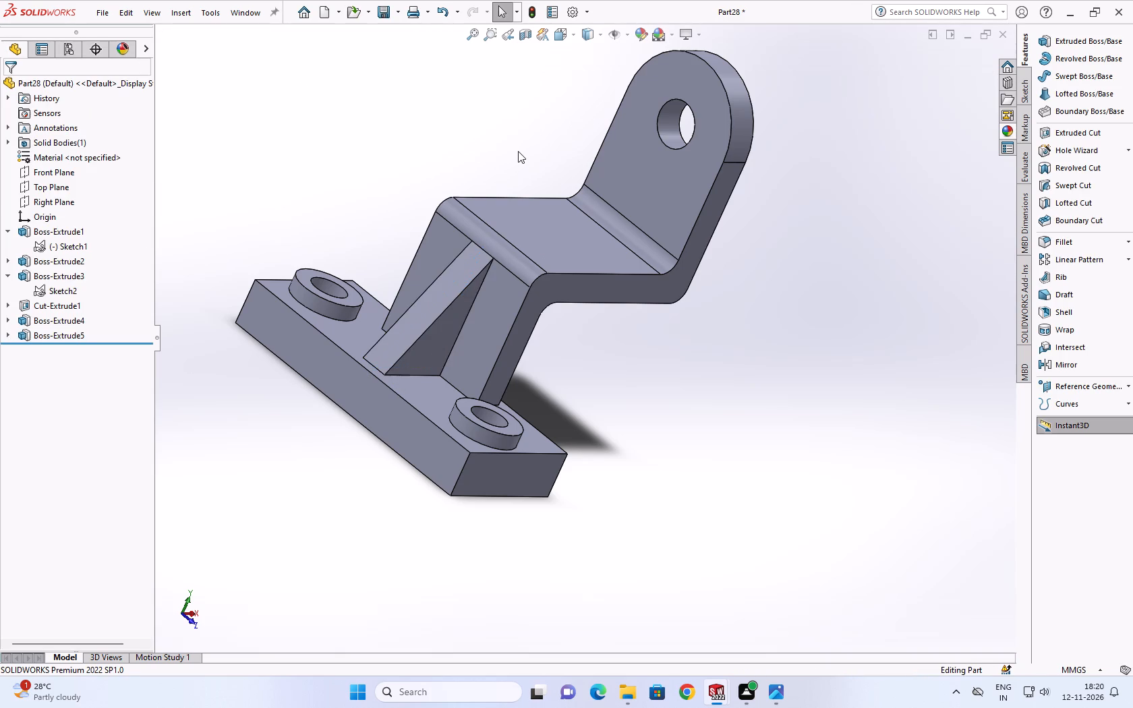
On the base block's underside, sketch a centerpoint slot about 85 mm between arc centers and 30 mm wide, centered on the upright-side long edge's midpoint.
scroll(757, 322, "up", 3)
scroll(709, 321, "down", 2)
scroll(551, 264, "down", 1)
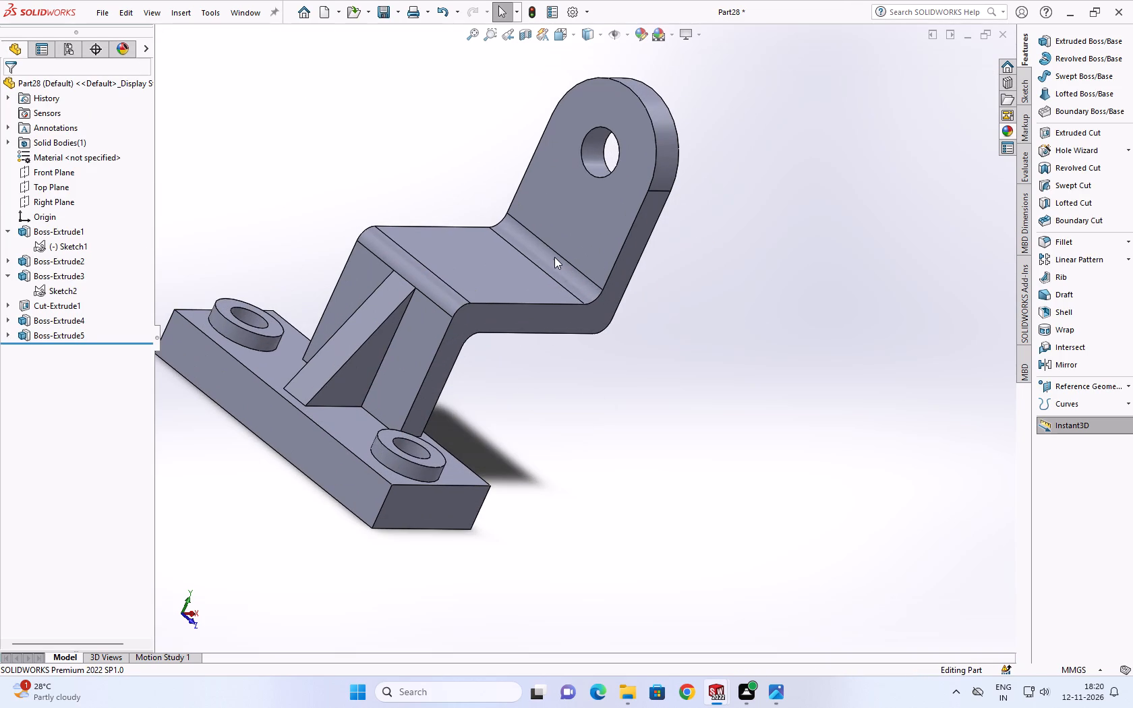
middle_click_drag(556, 262, 471, 287)
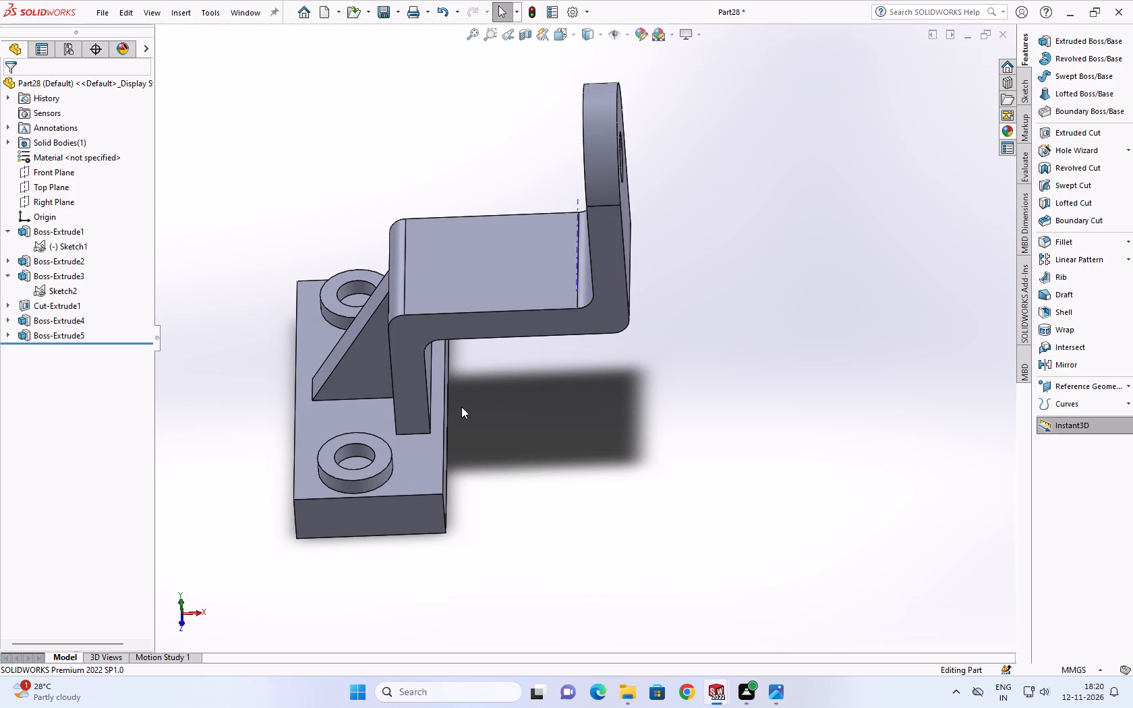
middle_click_drag(462, 370, 419, 126)
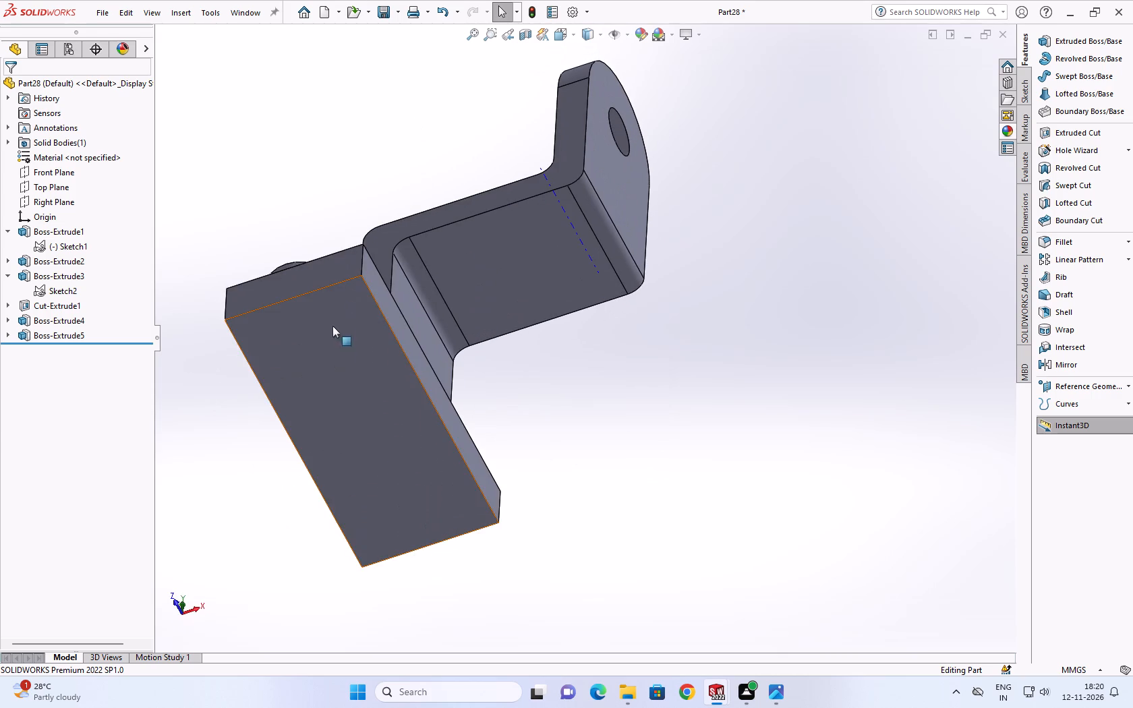
left_click(341, 347)
left_click(404, 312)
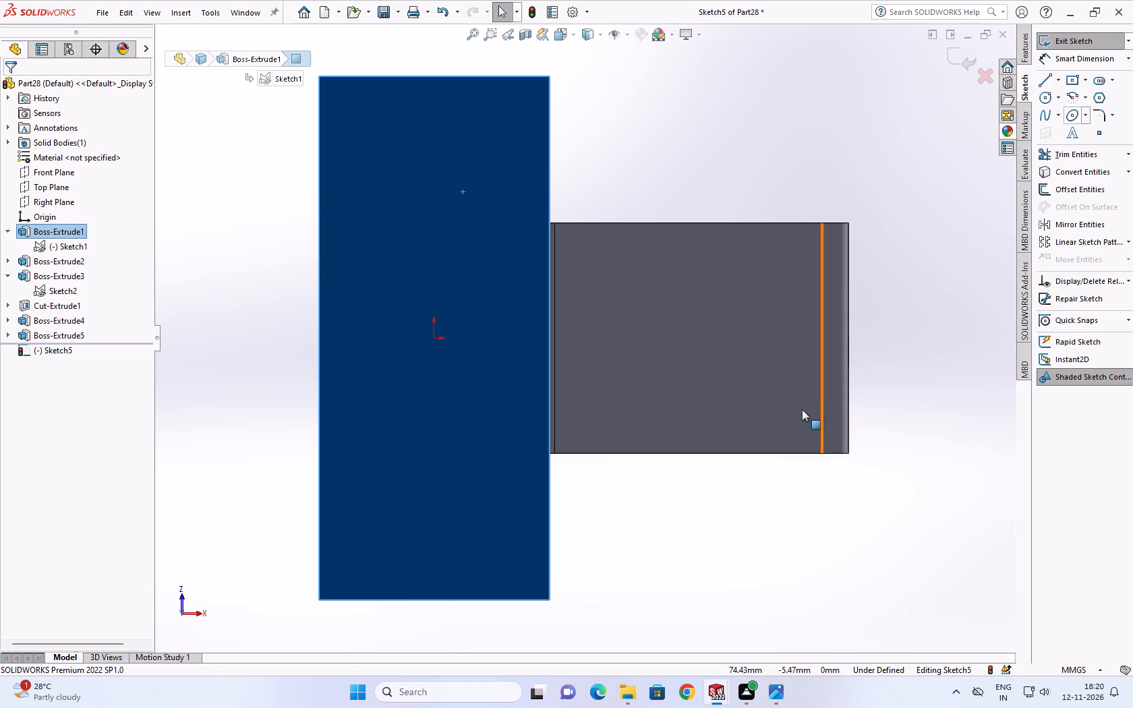
left_click(774, 692)
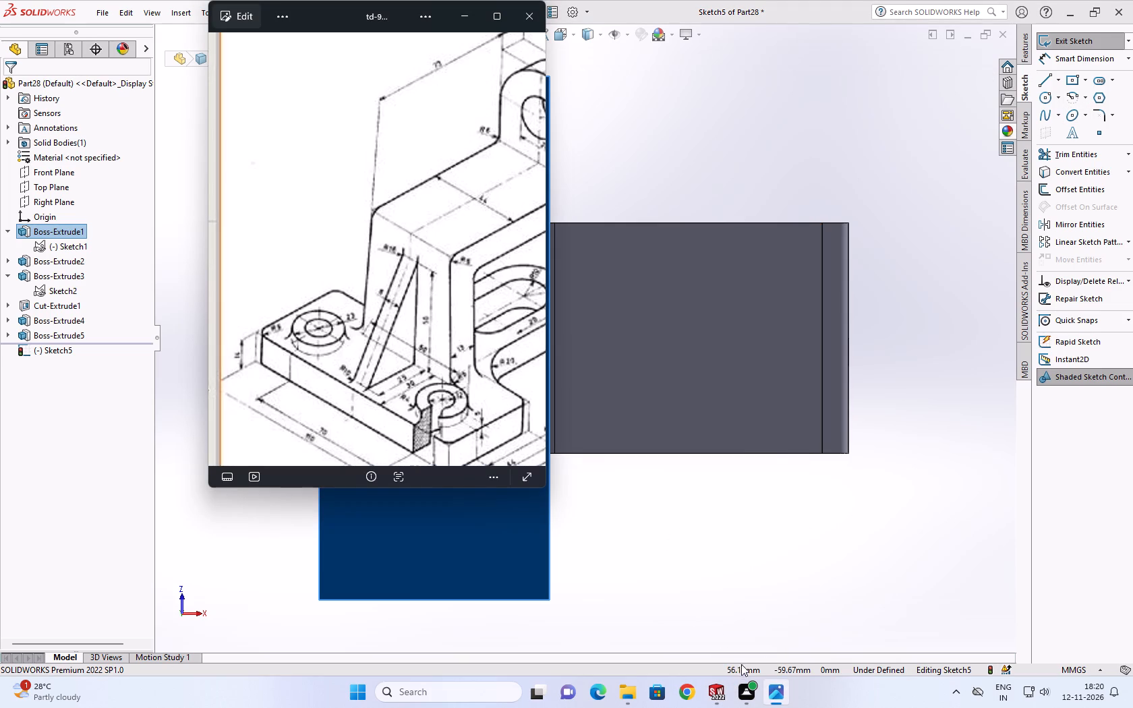
left_click(779, 695)
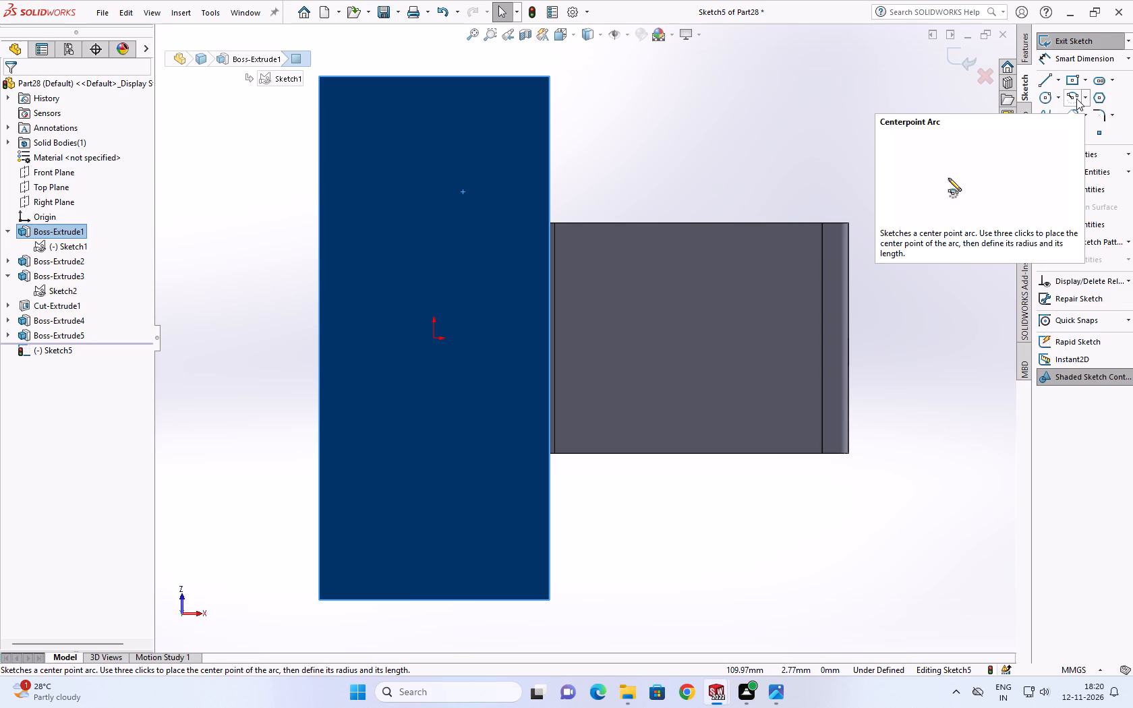
left_click(1105, 80)
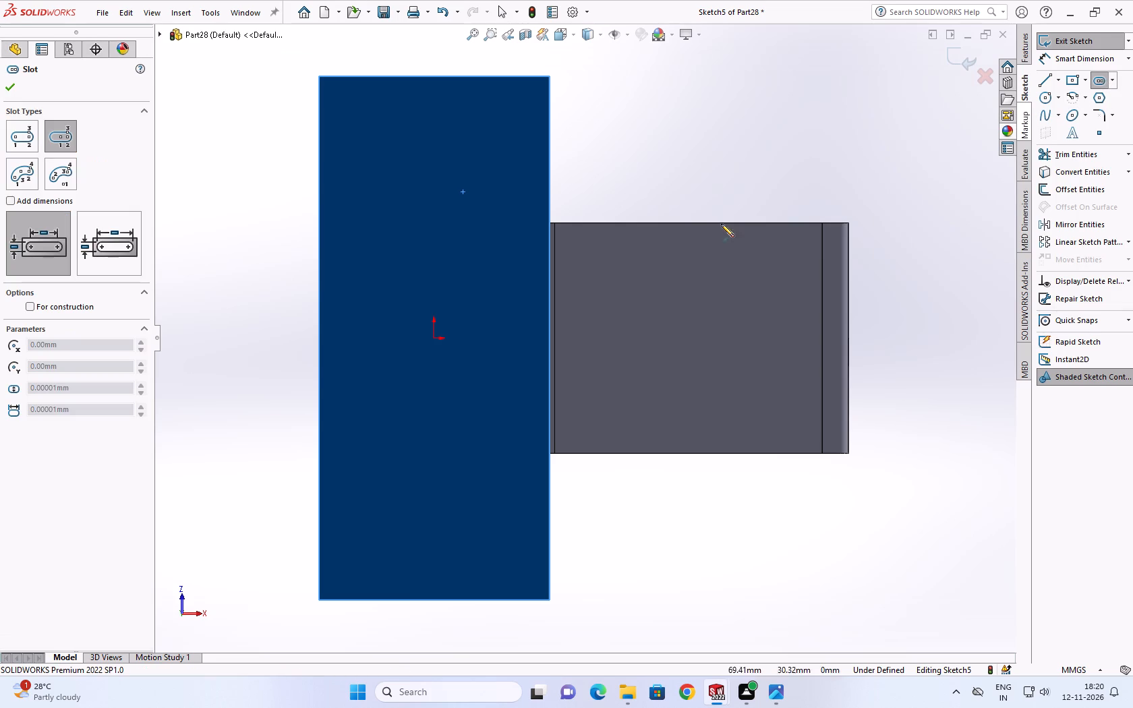
left_click(548, 338)
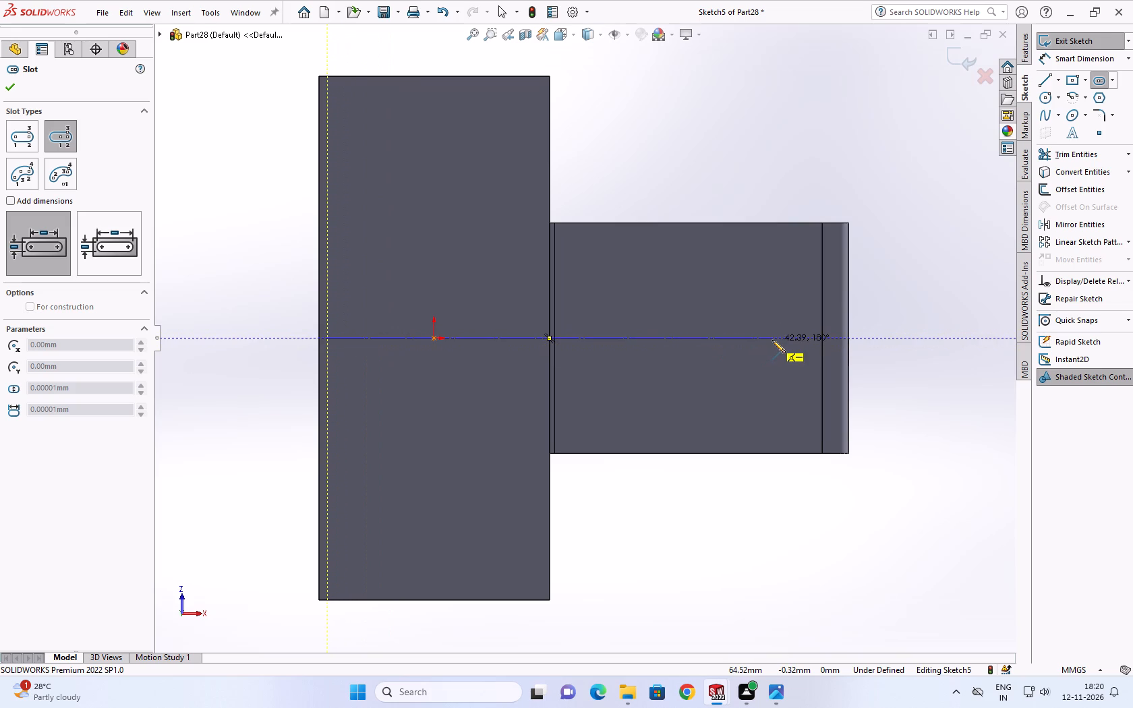
left_click(772, 340)
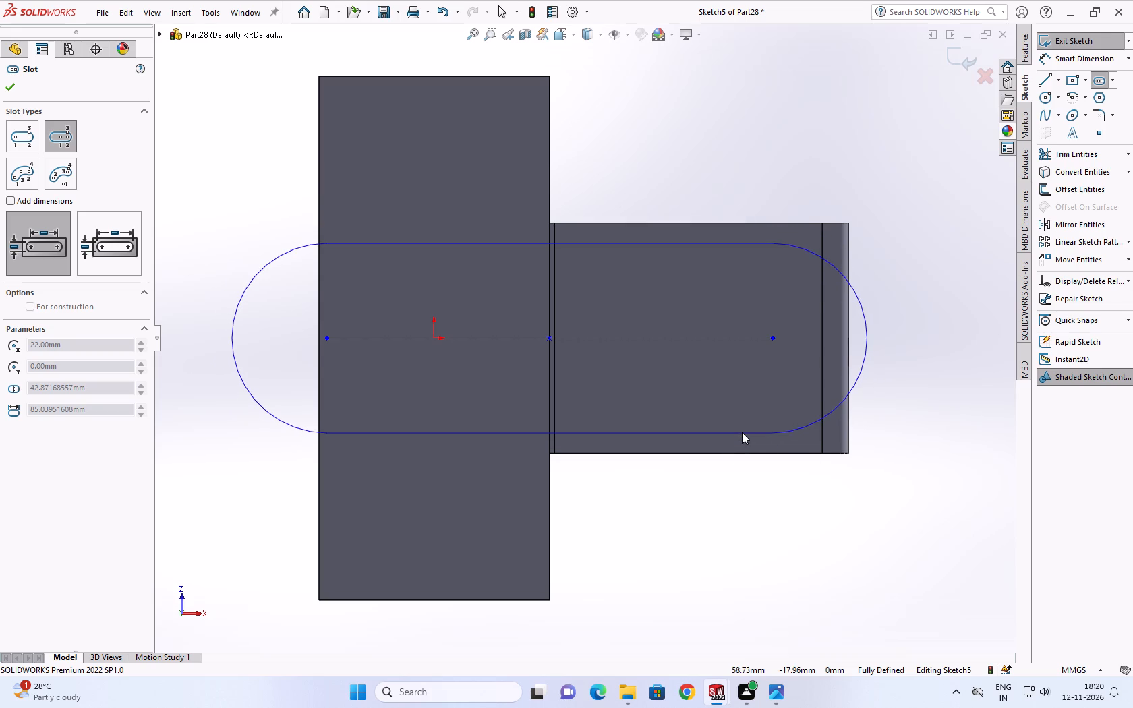
left_click(749, 416)
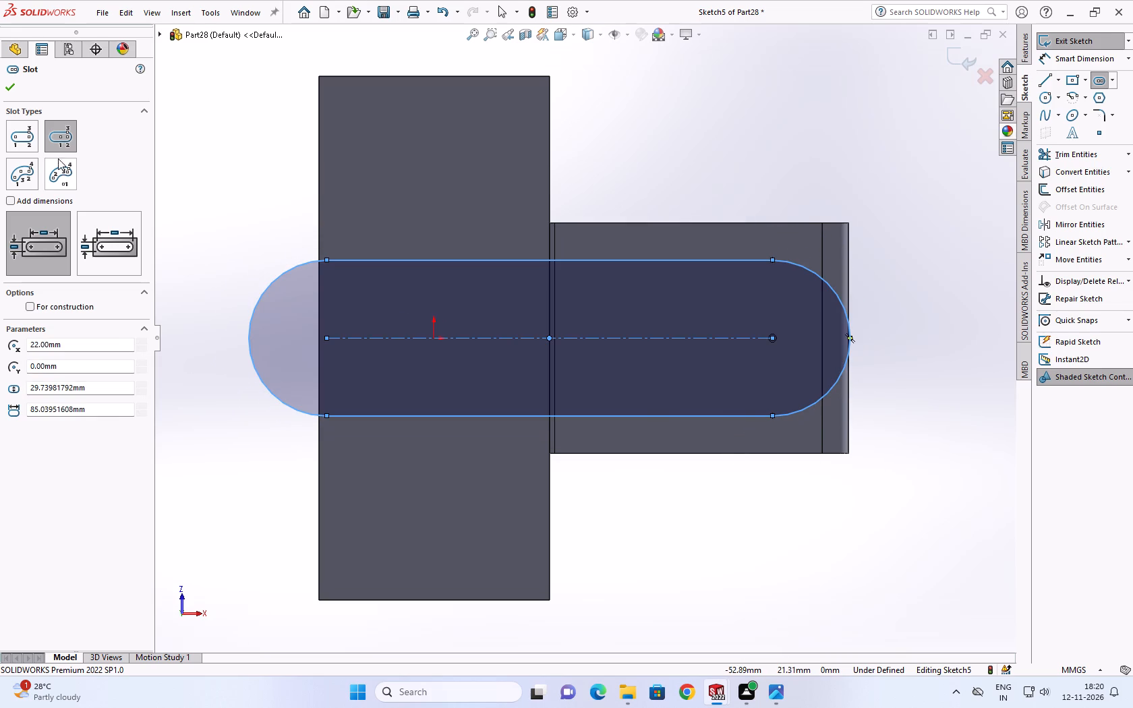
left_click(6, 88)
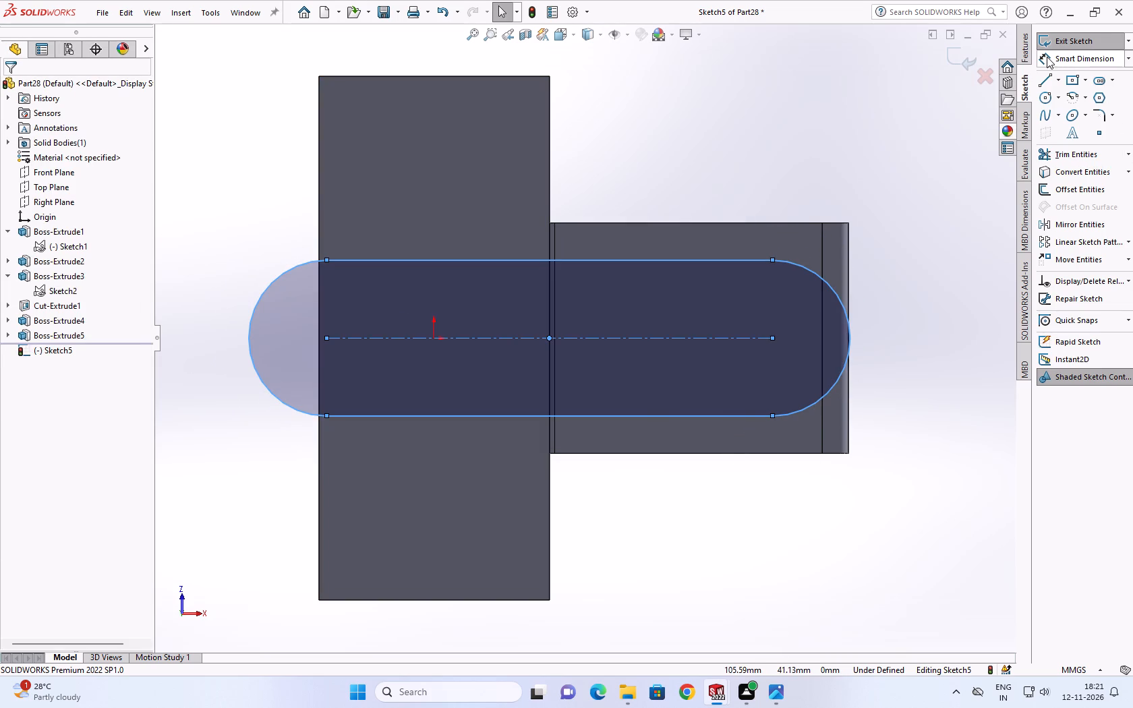
Dimension the distance from the slot's midpoint to its outer arc center to 30 mm.
left_click(1047, 57)
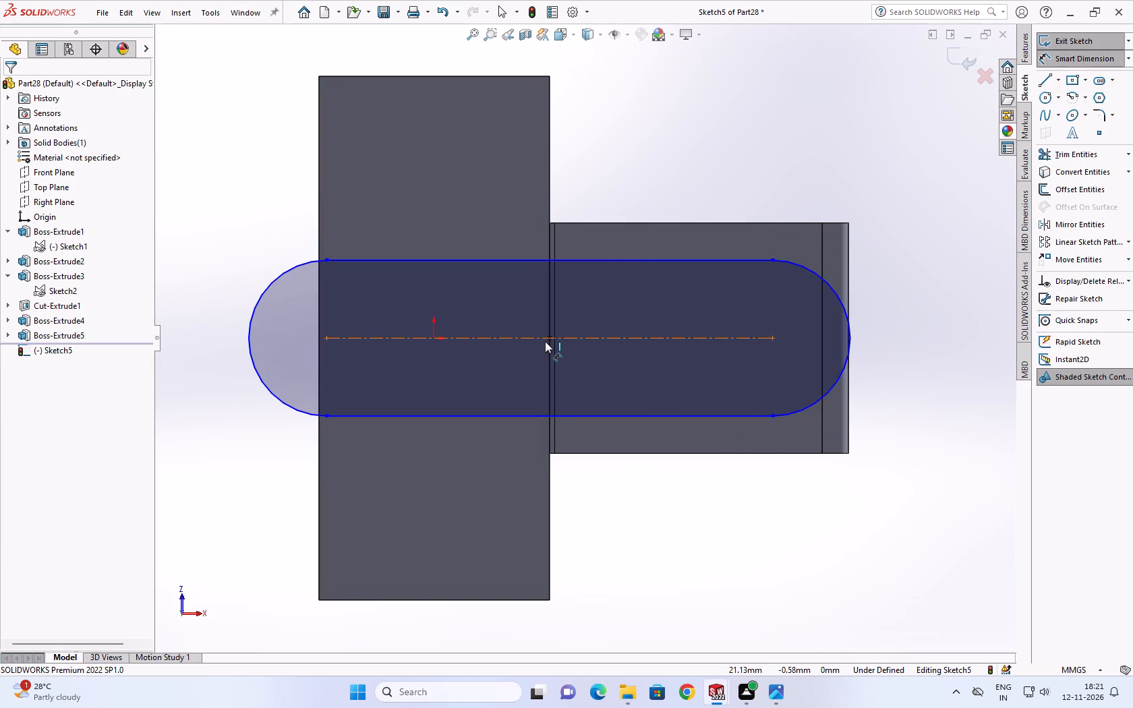
left_click(548, 339)
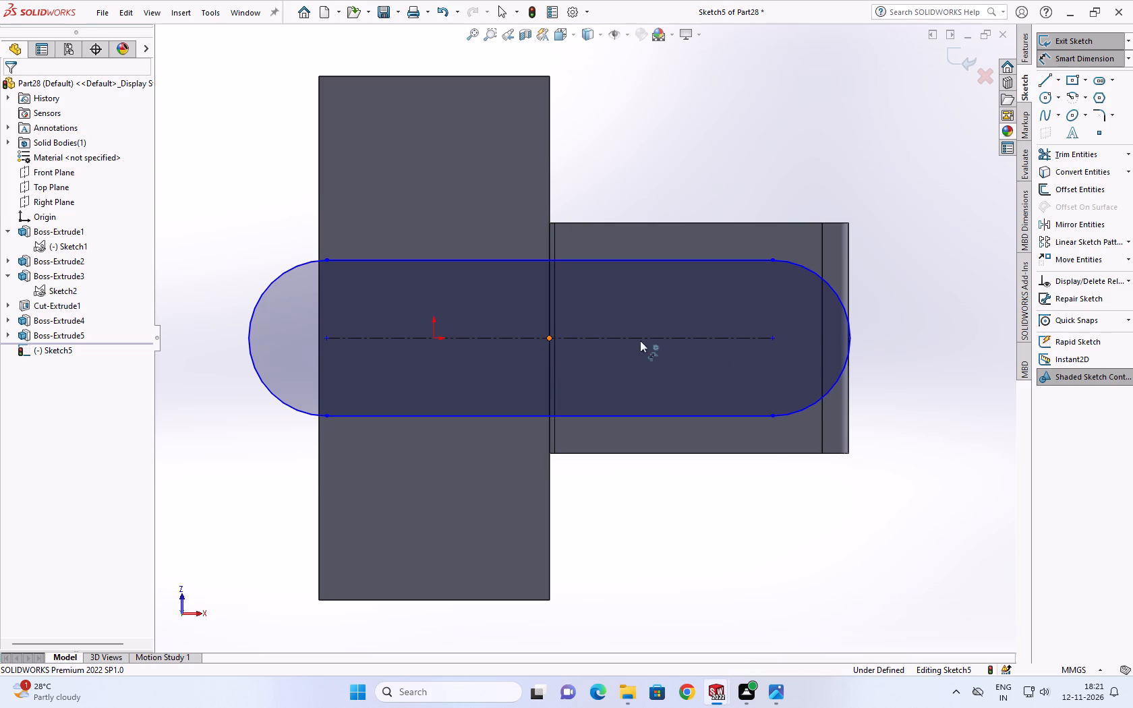
left_click(773, 338)
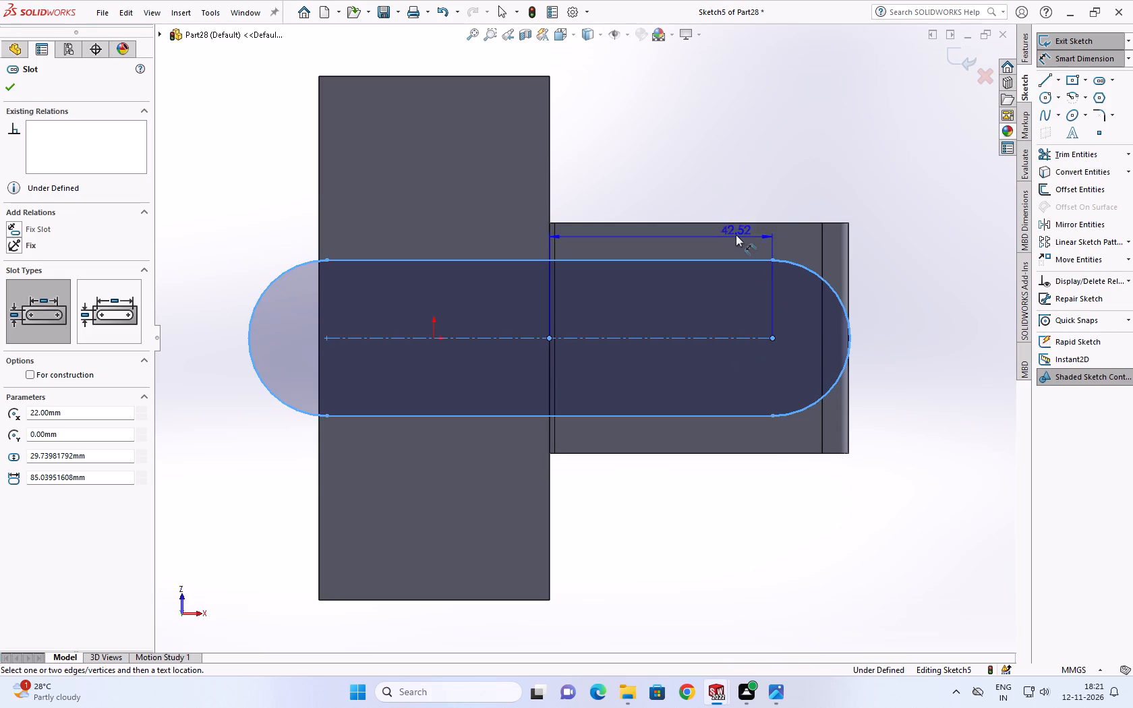
left_click(742, 175)
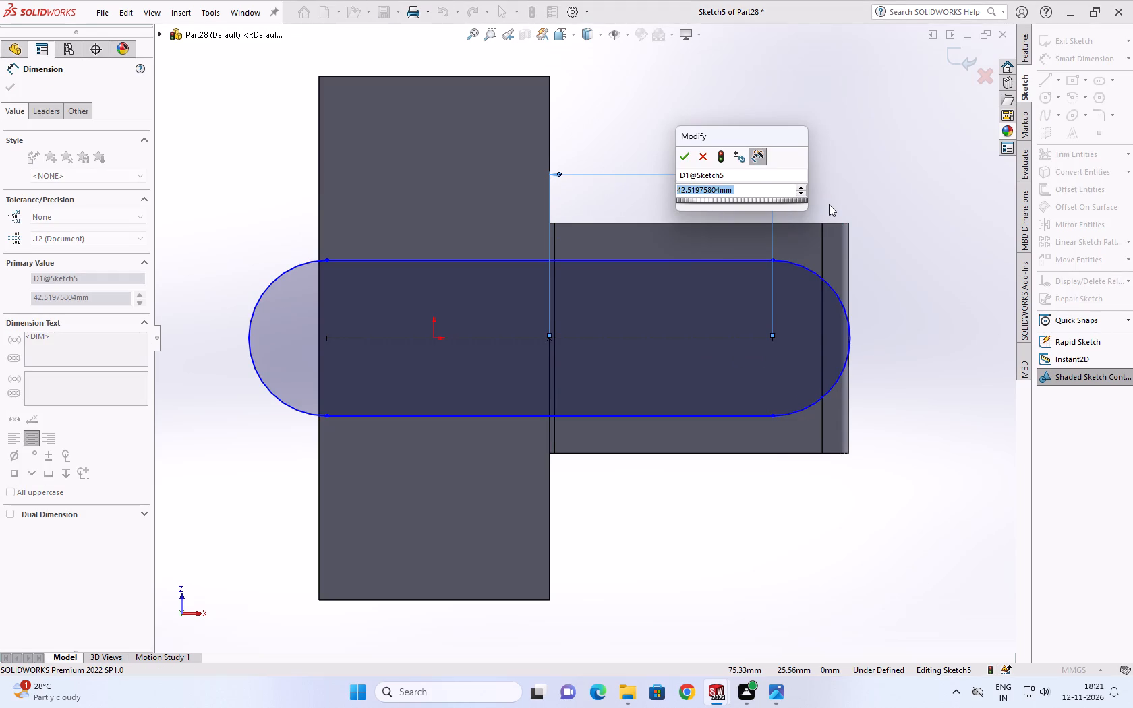
type("30")
key("Return")
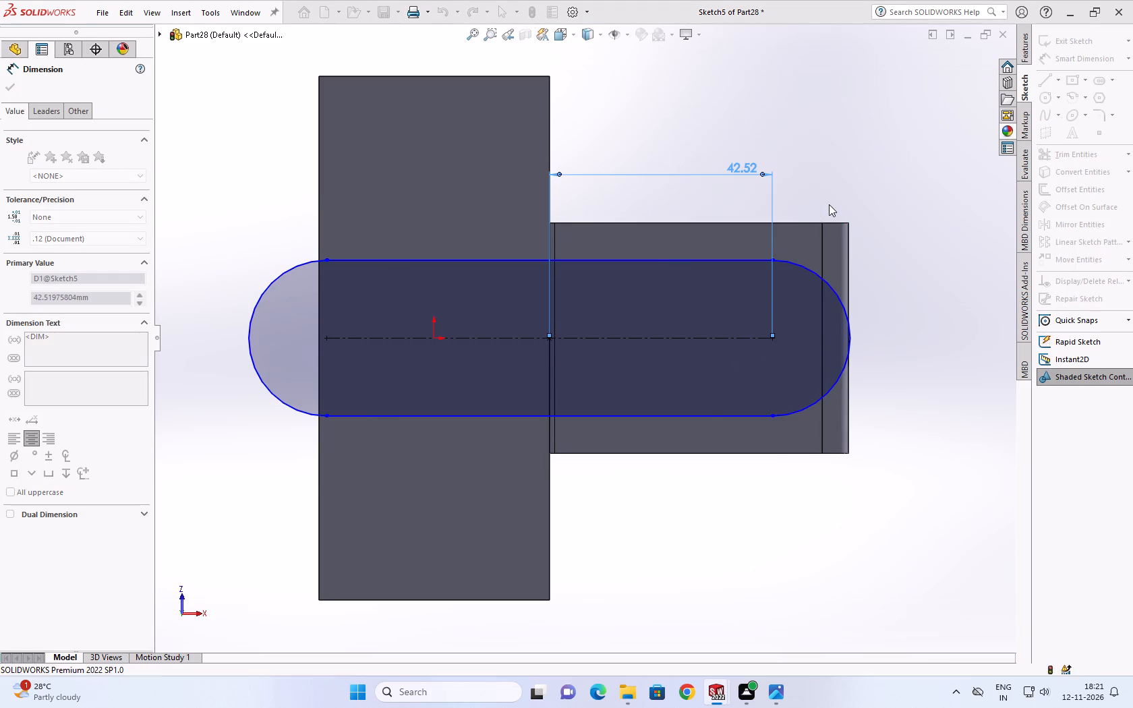
Draw a line about 30 mm long across the slot along the base block's long edge, joining the slot's two straight sides.
scroll(707, 215, "up", 1)
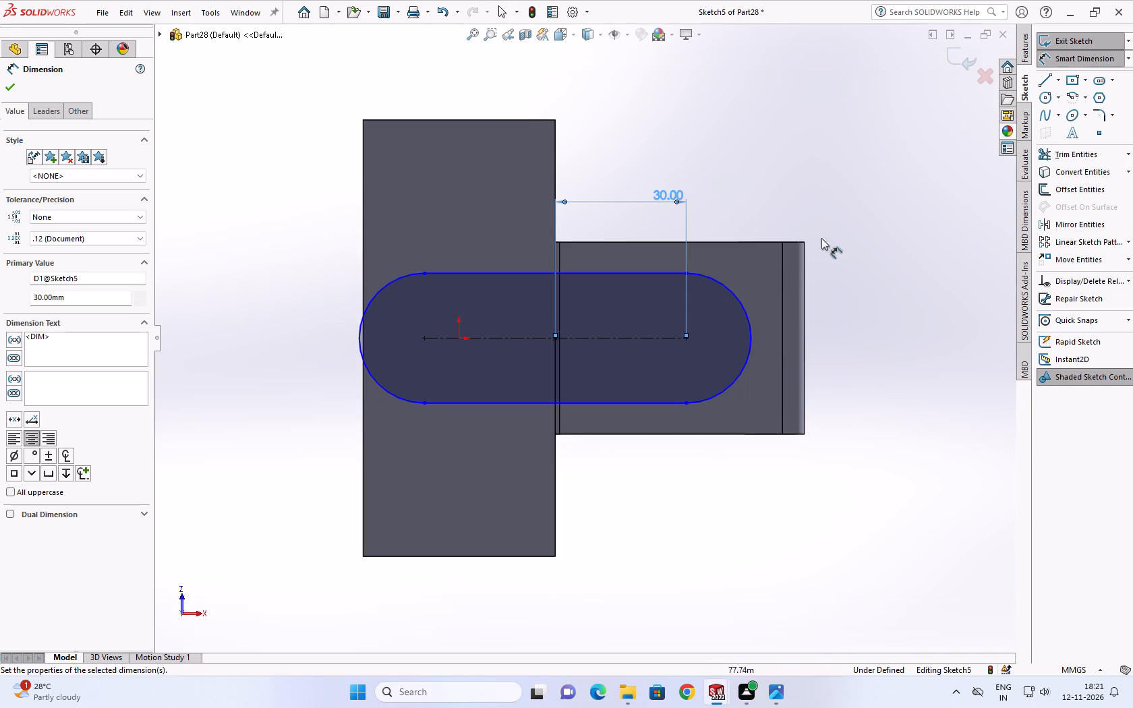
left_click(1041, 81)
scroll(577, 288, "down", 4)
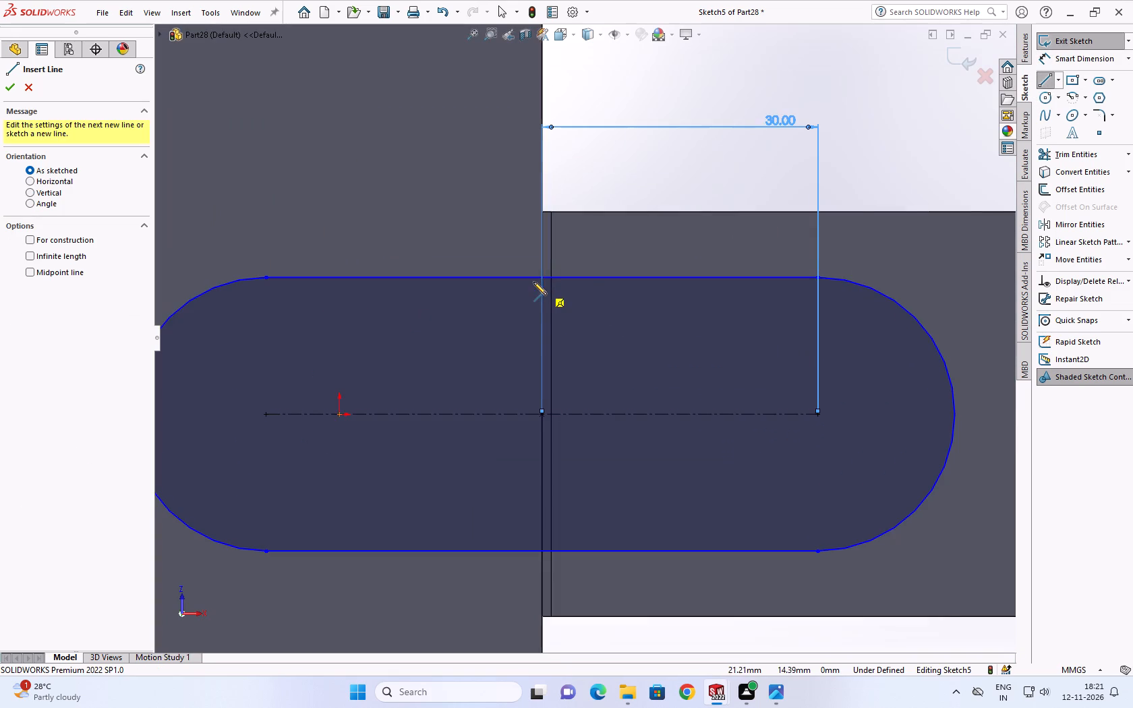
left_click(542, 280)
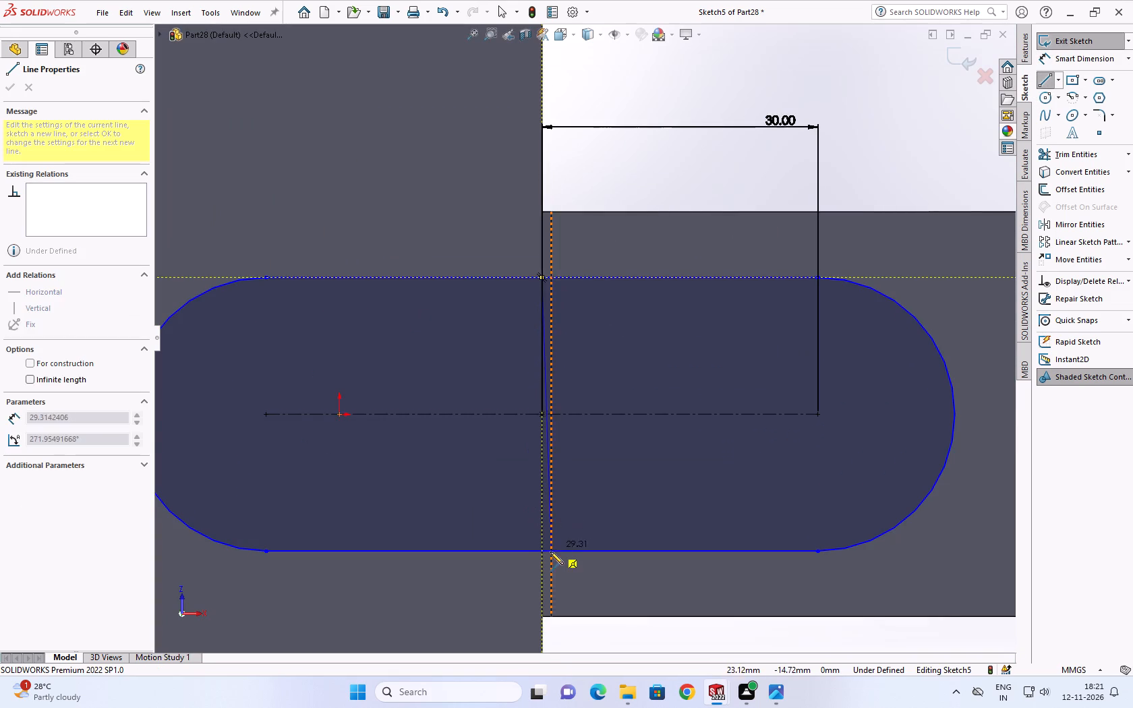
left_click(544, 553)
scroll(546, 548, "down", 2)
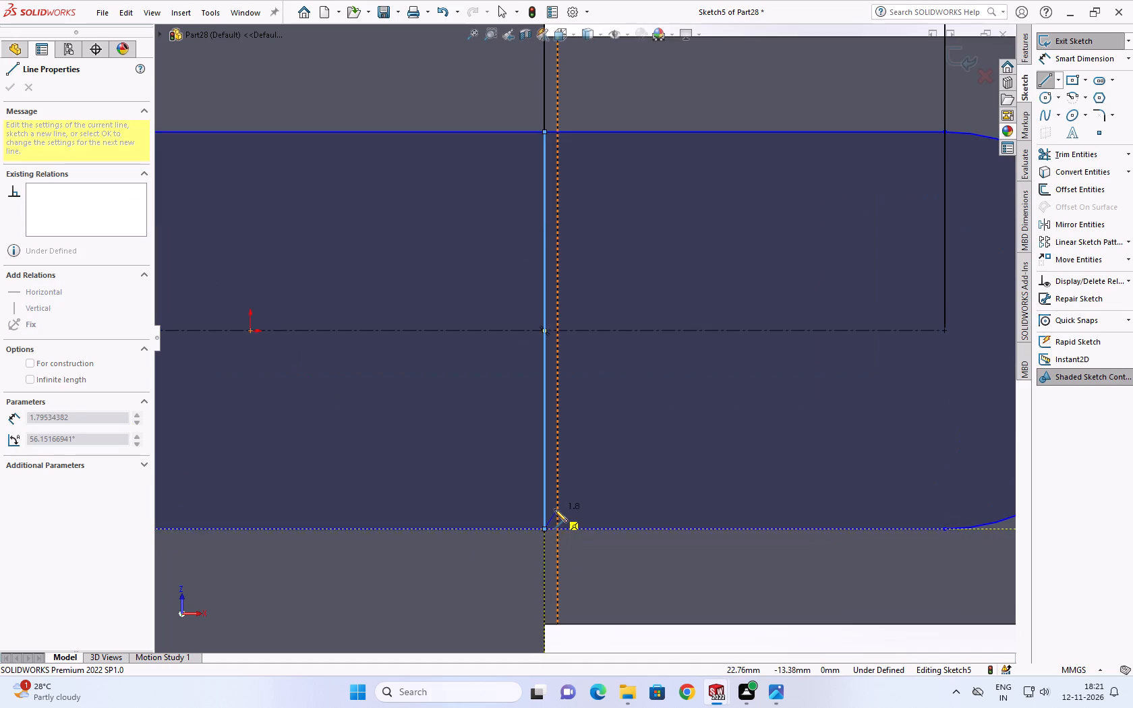
key("Escape")
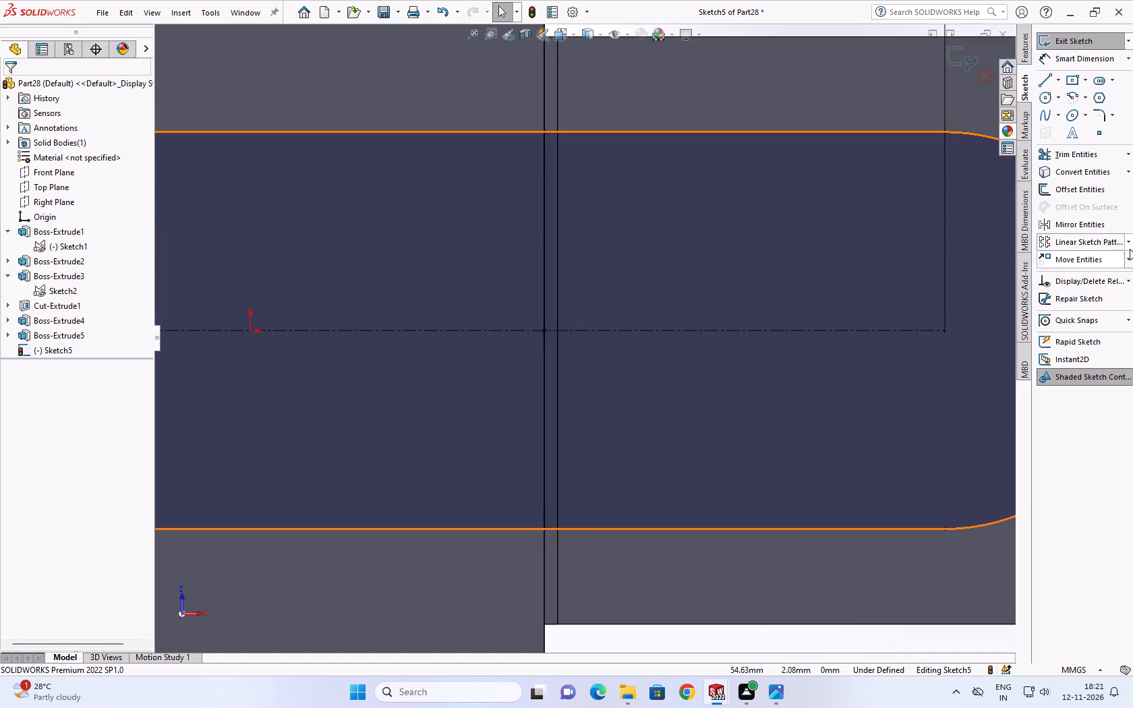
Trim away the half of the slot lying over the base block, both straight portions and the end arc, leaving a closed D-shaped tab profile.
left_click(1101, 80)
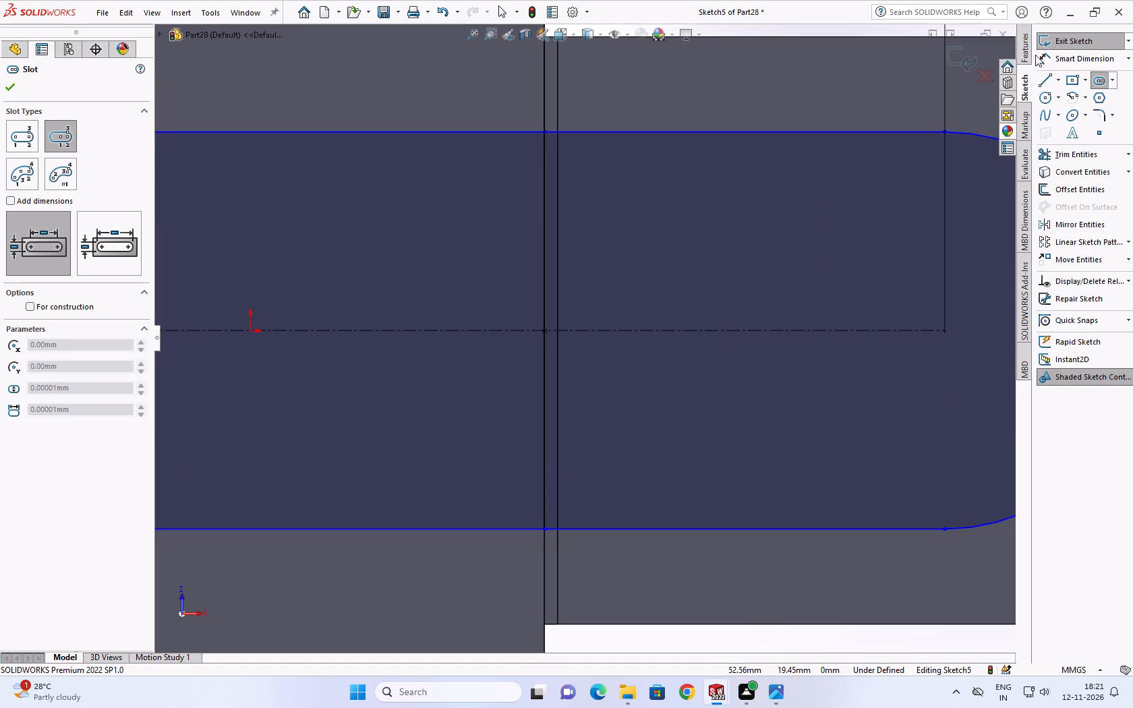
left_click(1050, 148)
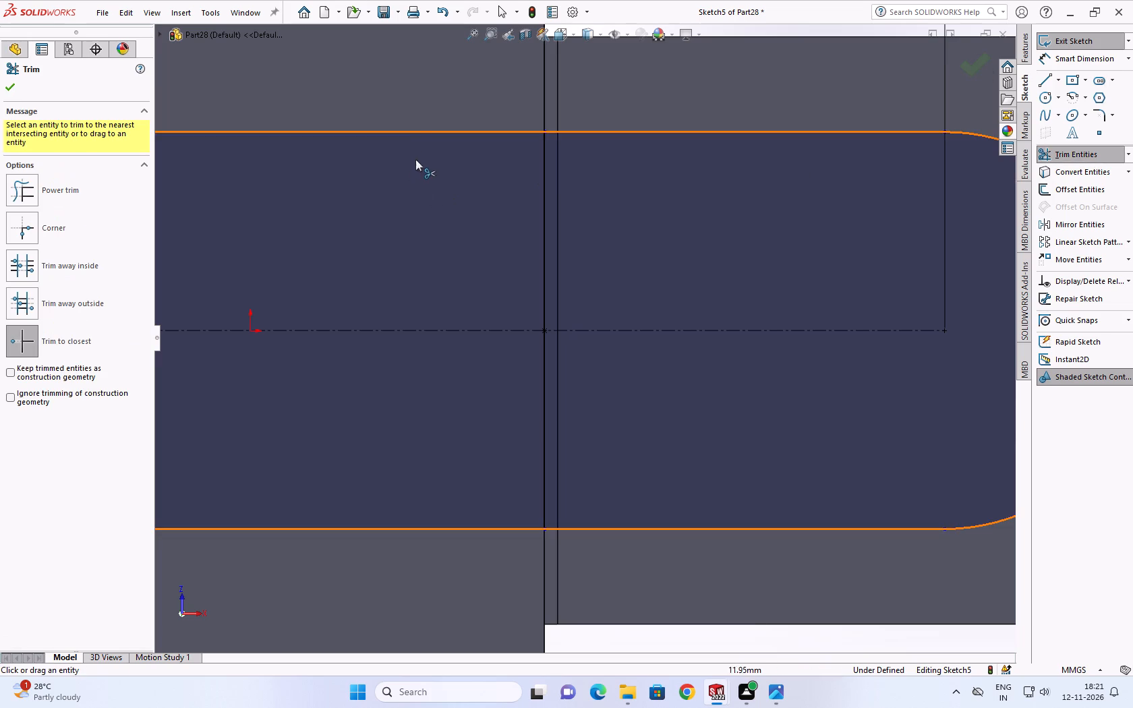
left_click(424, 134)
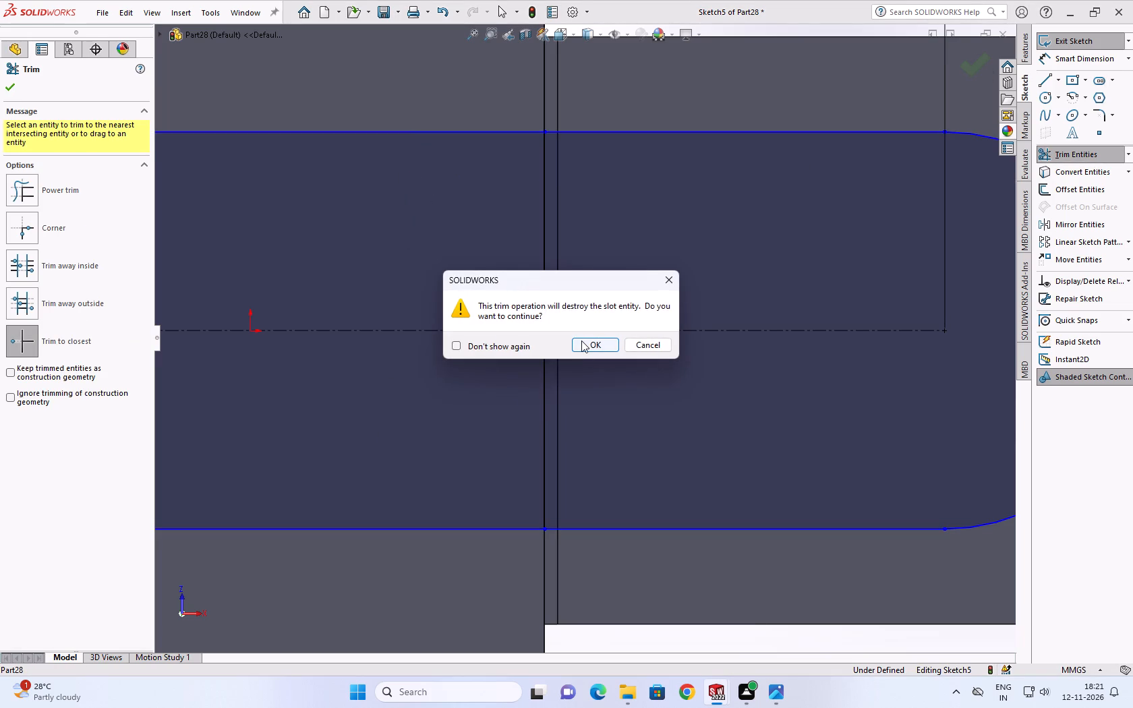
left_click(581, 341)
left_click(597, 349)
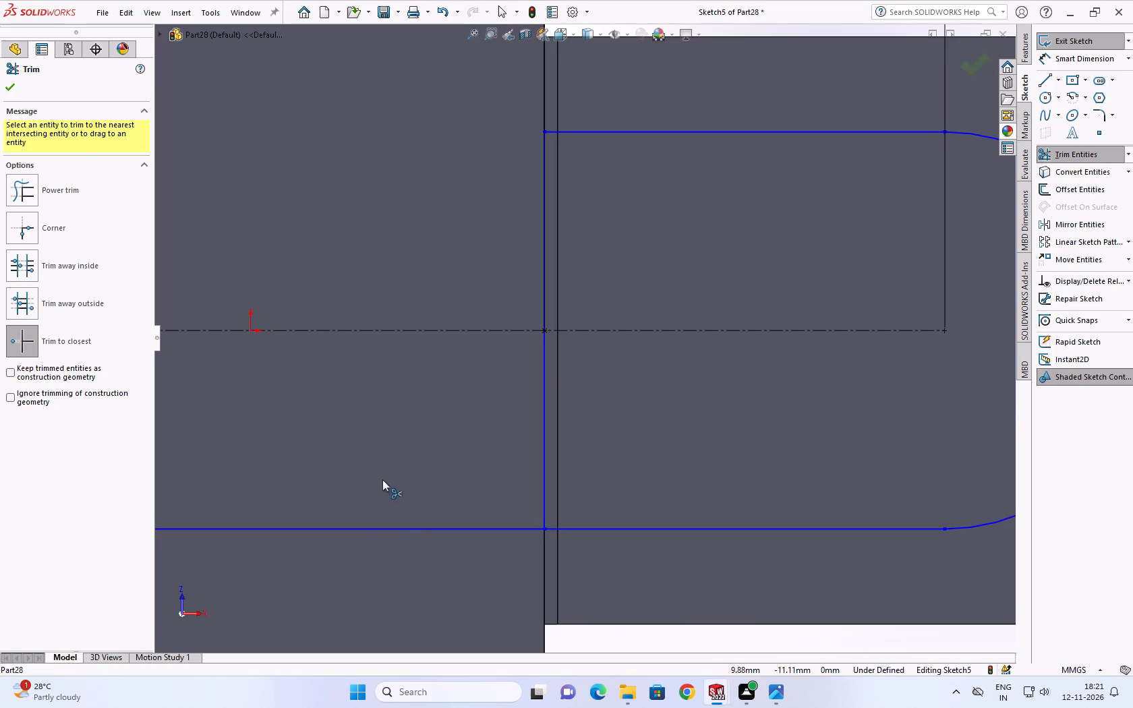
left_click(384, 525)
left_click(388, 531)
scroll(392, 465, "up", 1)
left_click(594, 355)
scroll(514, 398, "up", 5)
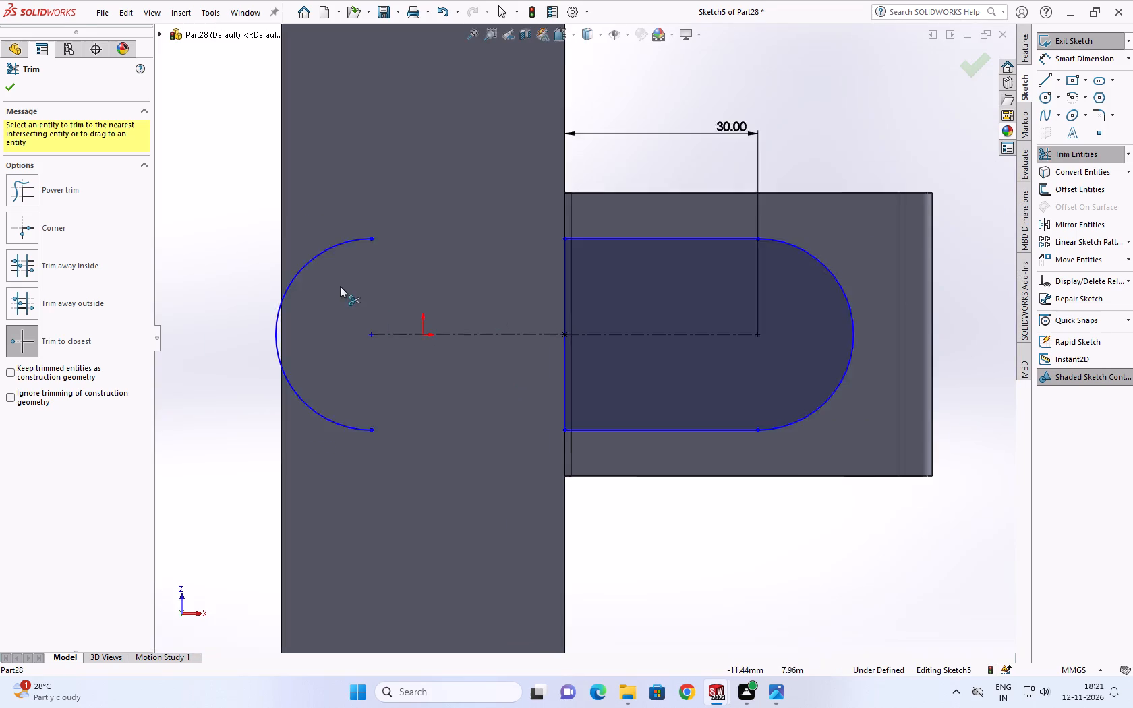
scroll(340, 286, "up", 3)
left_click(464, 294)
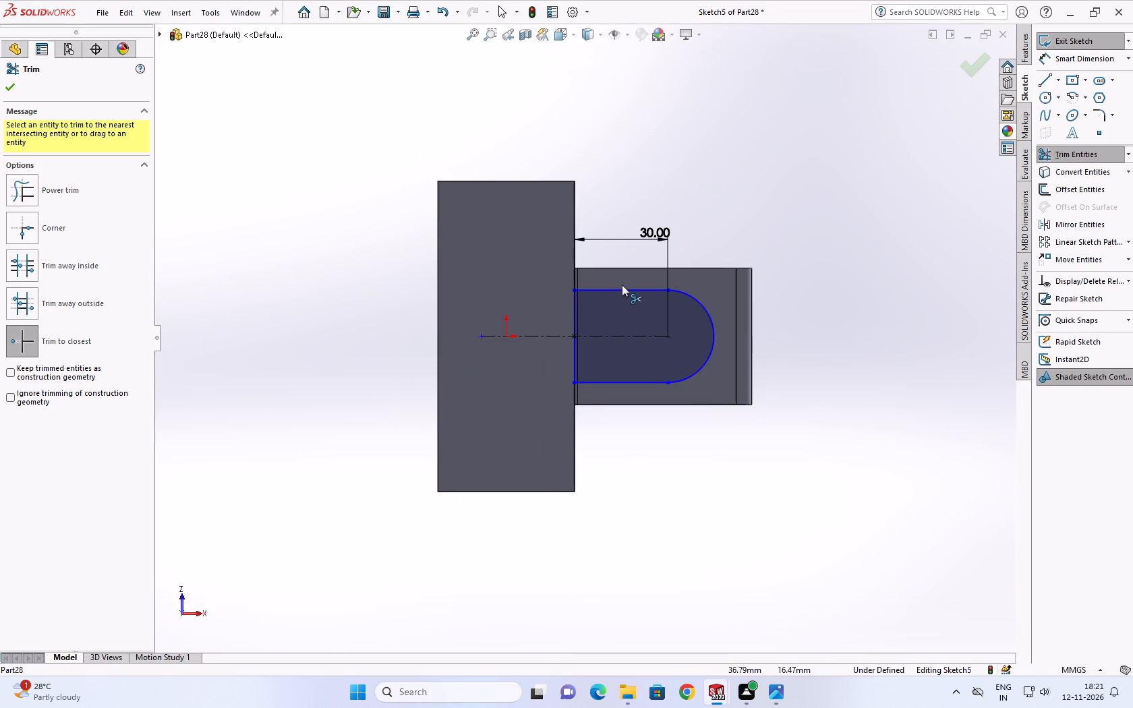
Switch to the Photos reference drawing and examine the slotted tab's length and radius dimensions.
scroll(620, 288, "down", 4)
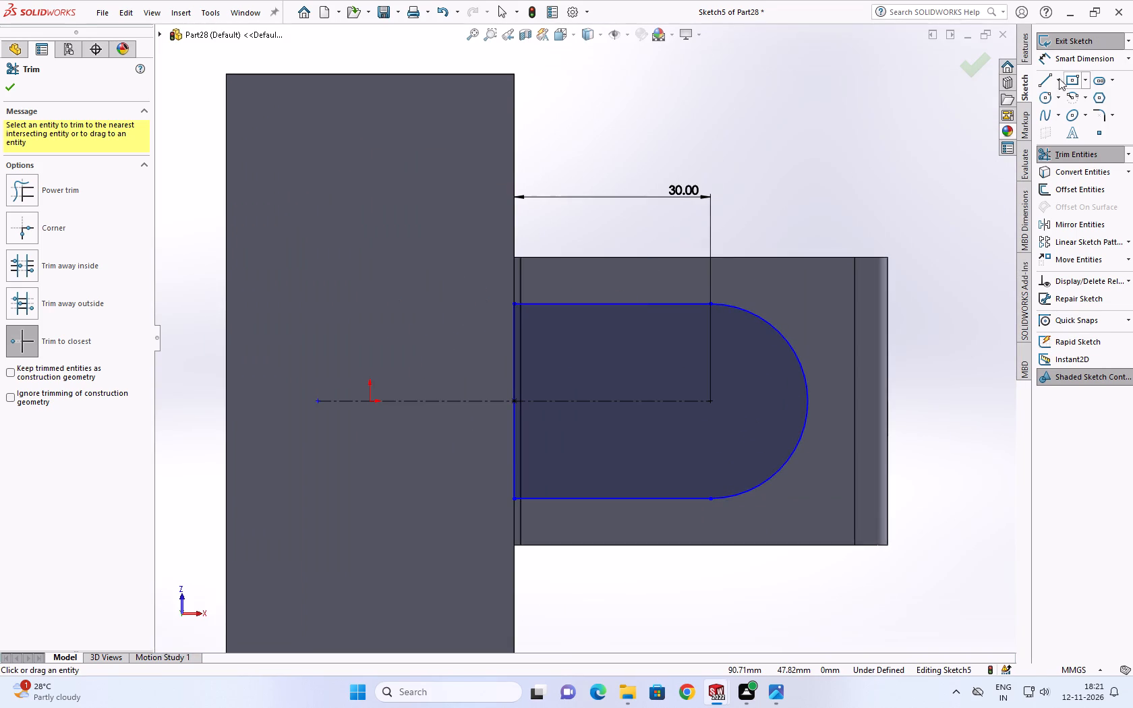
left_click(784, 695)
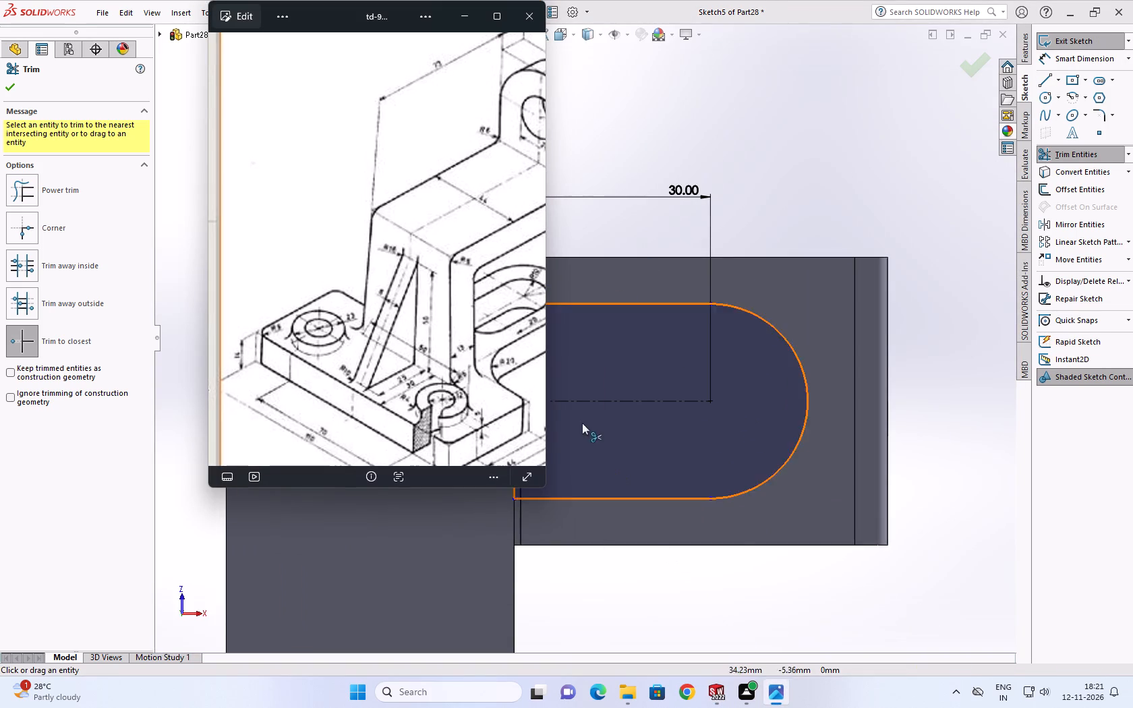
scroll(454, 341, "up", 3)
scroll(471, 357, "down", 9)
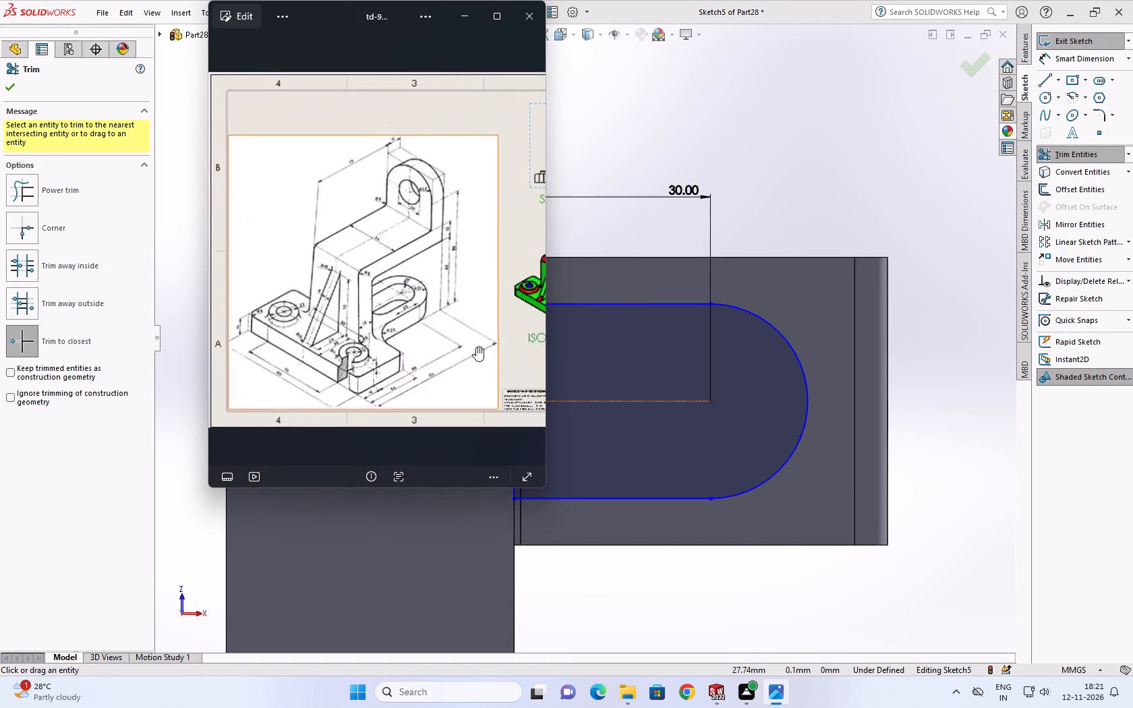
scroll(459, 361, "down", 1)
scroll(459, 361, "up", 4)
scroll(388, 317, "up", 3)
scroll(383, 388, "down", 1)
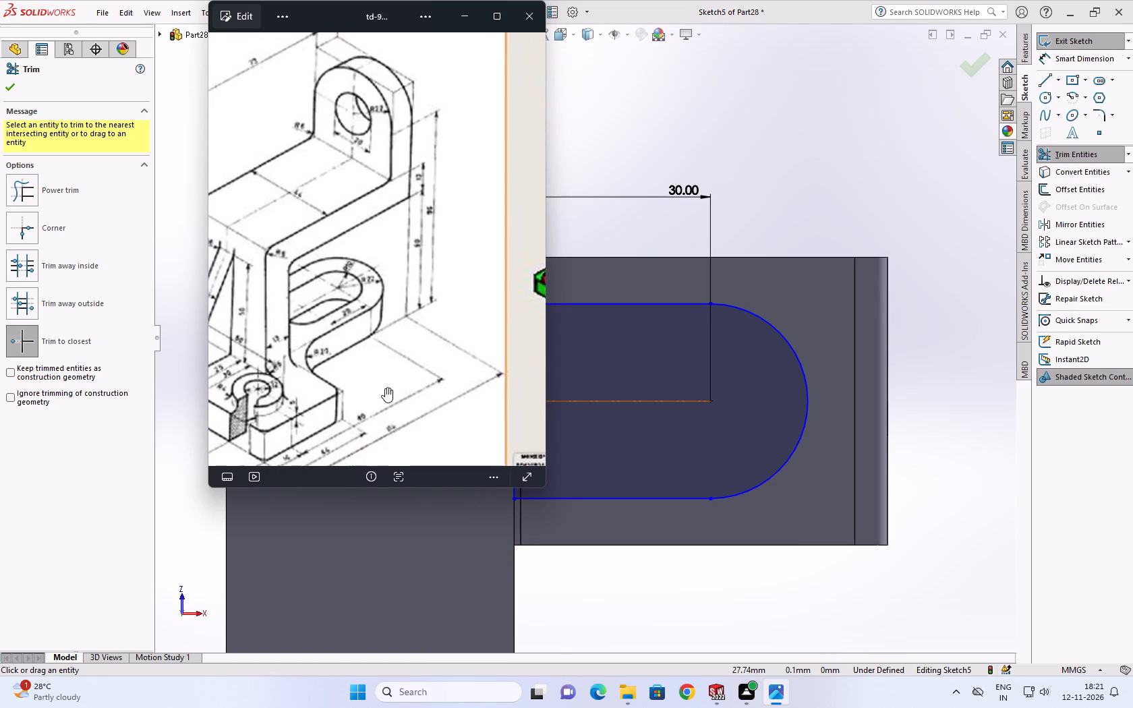
scroll(390, 381, "up", 3)
scroll(511, 223, "down", 10)
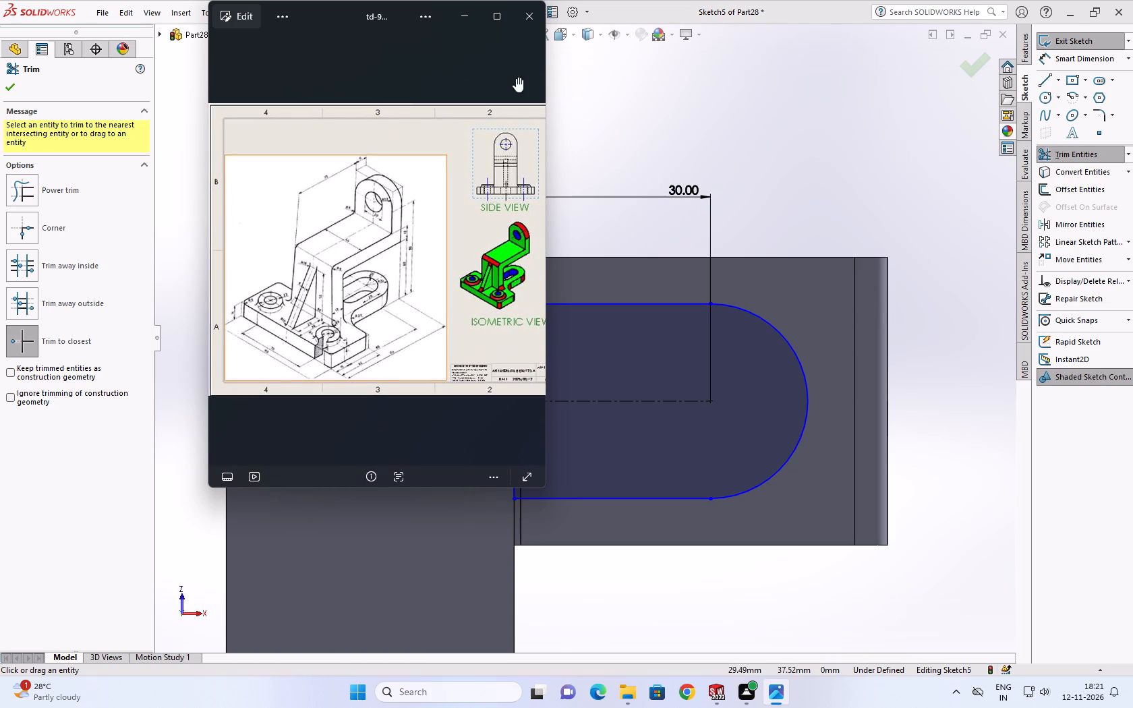
left_click(612, 83)
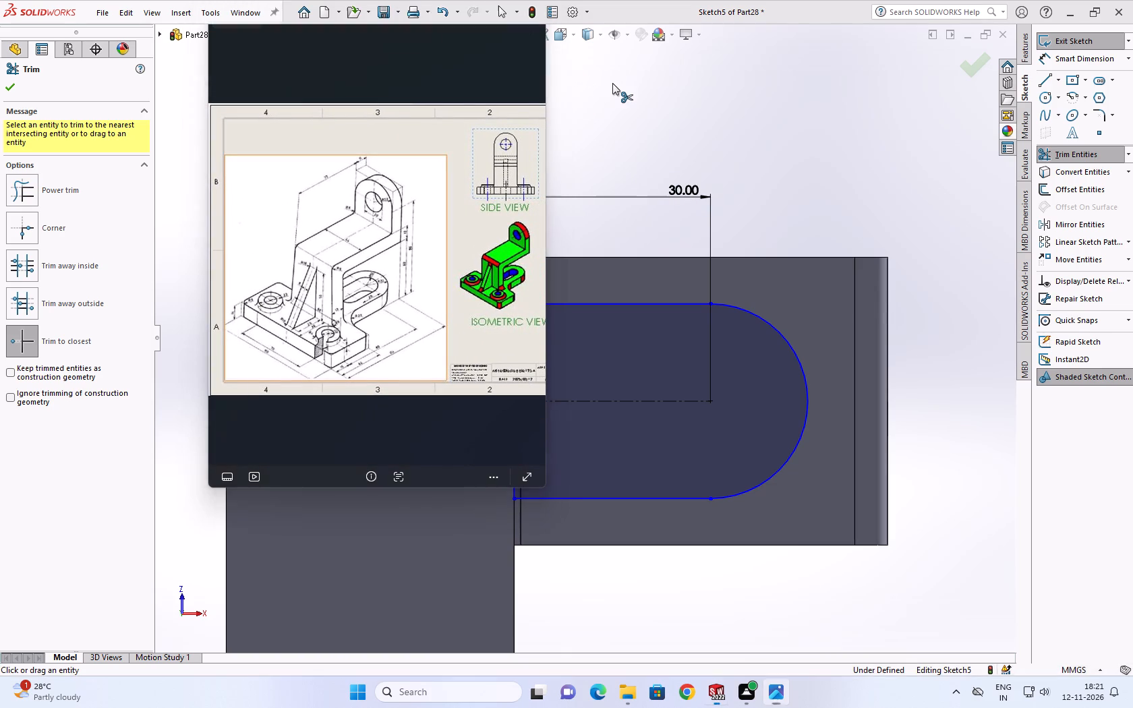
Set the distance from the base block's edge to the tab's end arc center to 45 mm.
left_click(1062, 62)
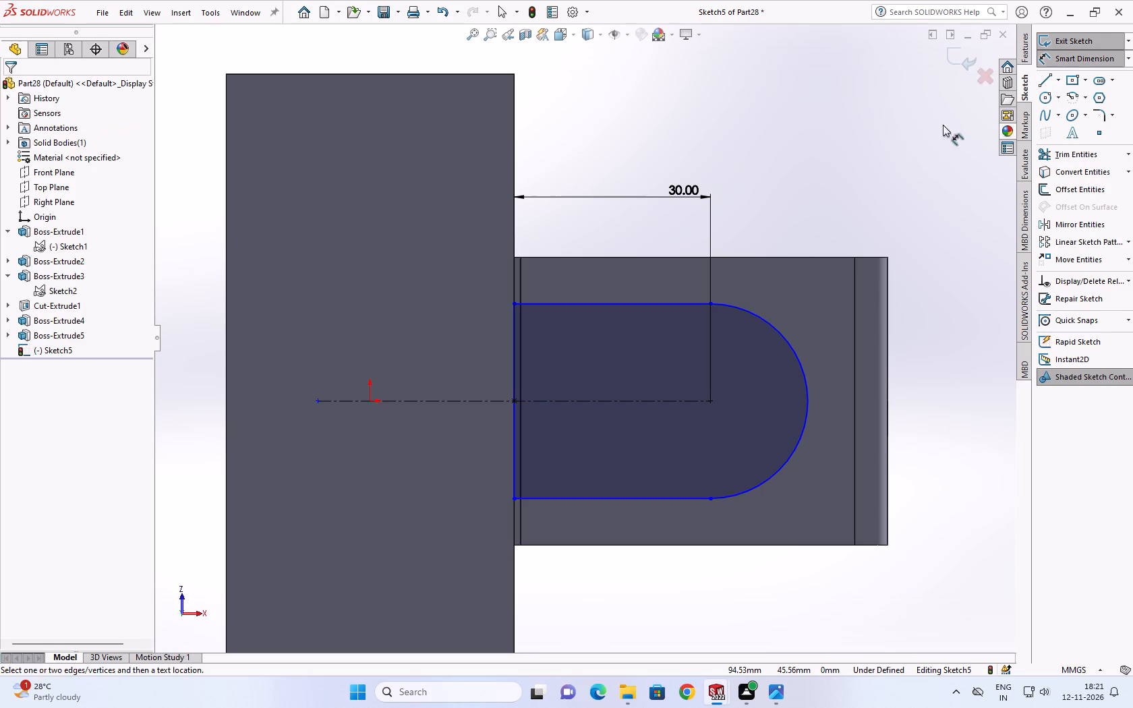
double_click(654, 190)
double_click(686, 189)
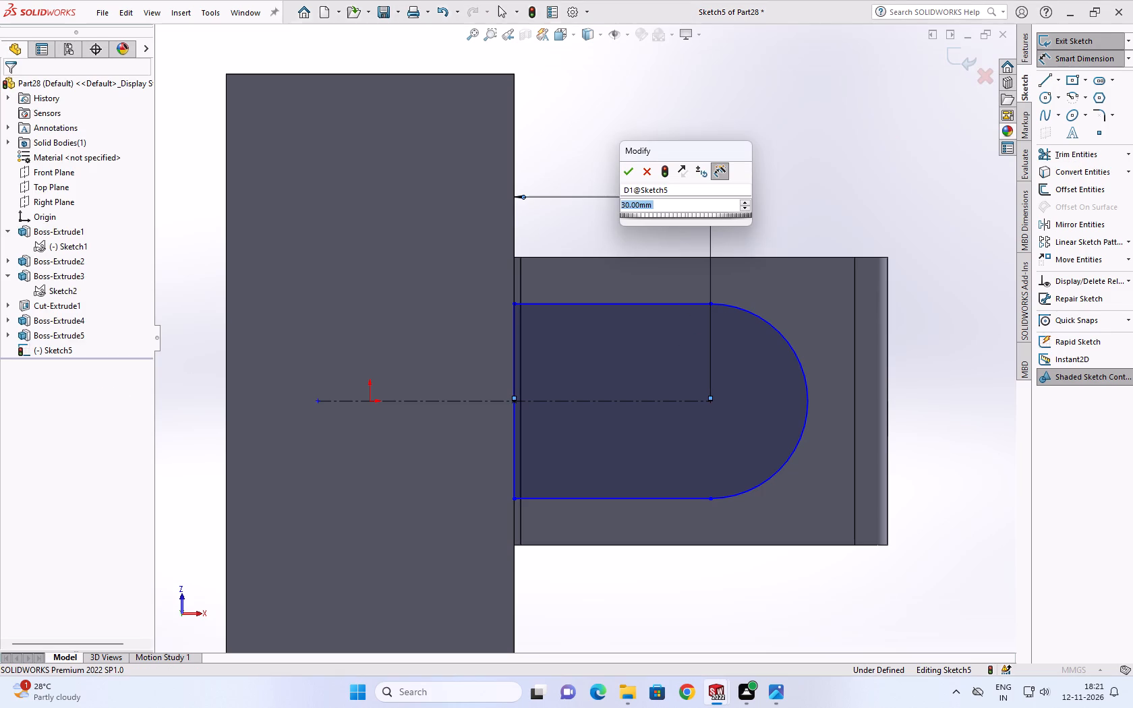
type("45")
key("Return")
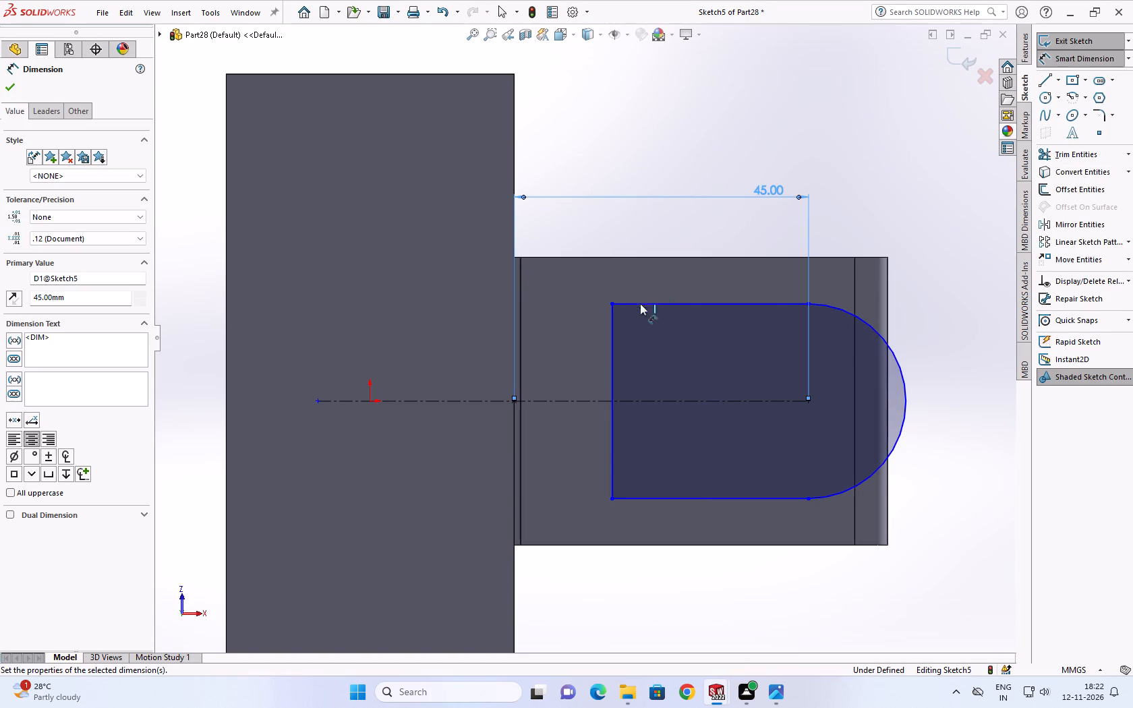
scroll(640, 307, "down", 2)
key("Escape")
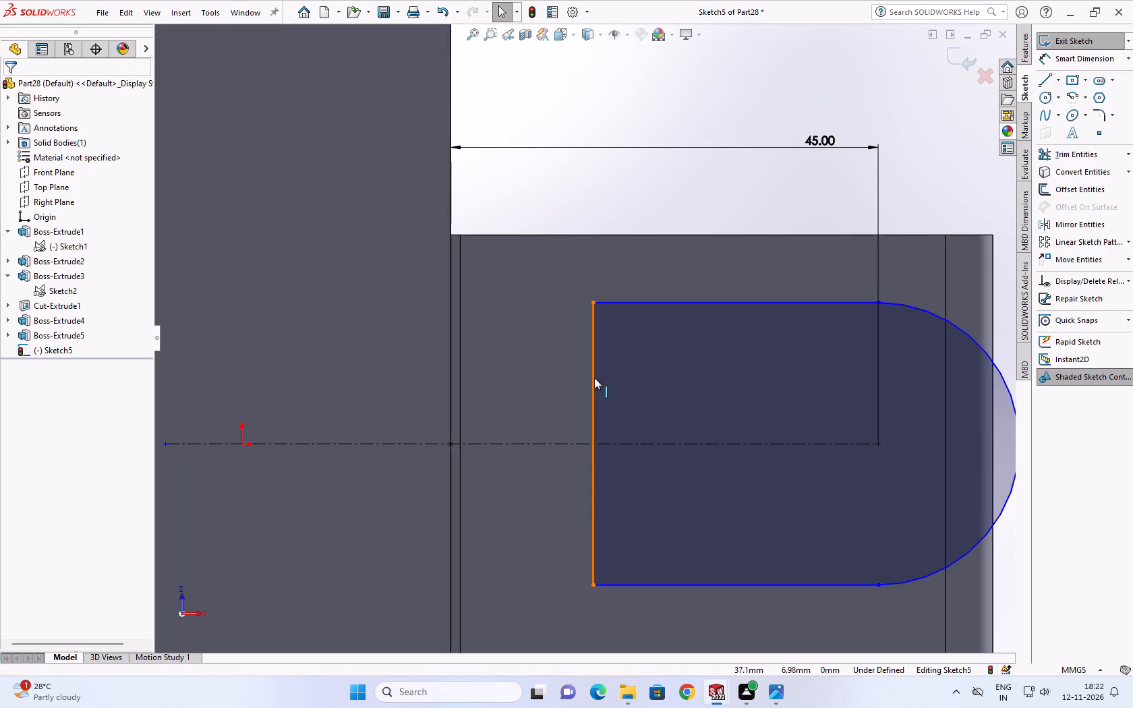
Make the tab profile's straight closing line collinear with the base block's long edge.
left_click(594, 378)
left_click(448, 465, "ctrl")
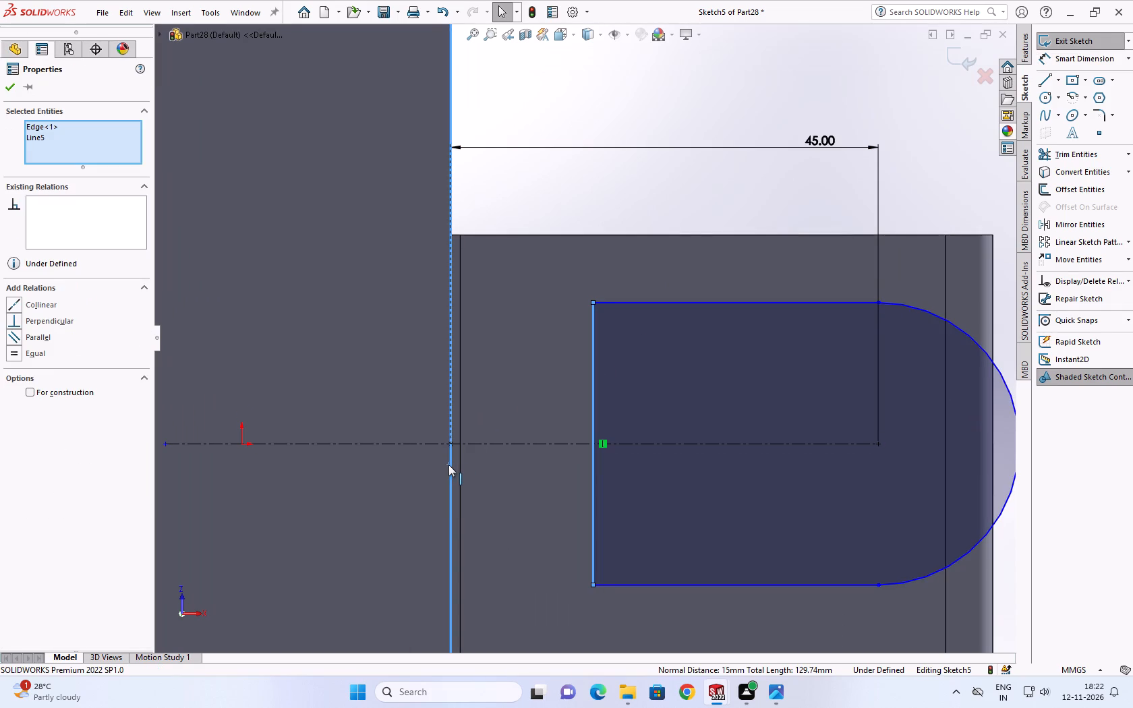
left_click(15, 307)
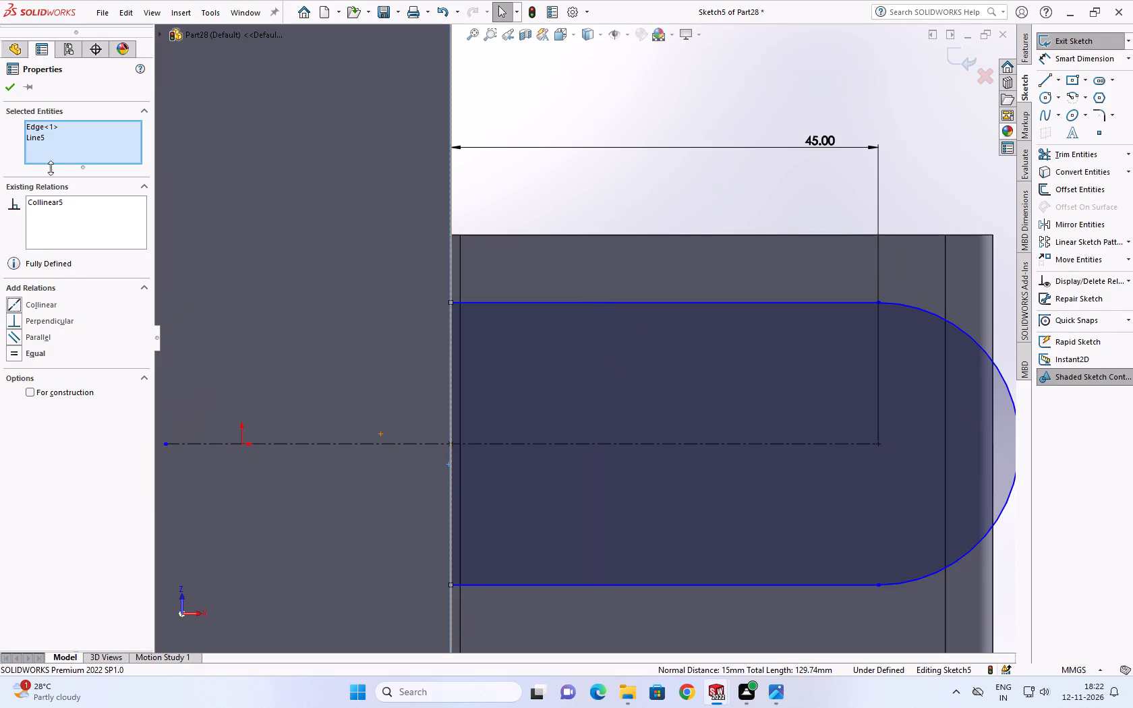
left_click(6, 88)
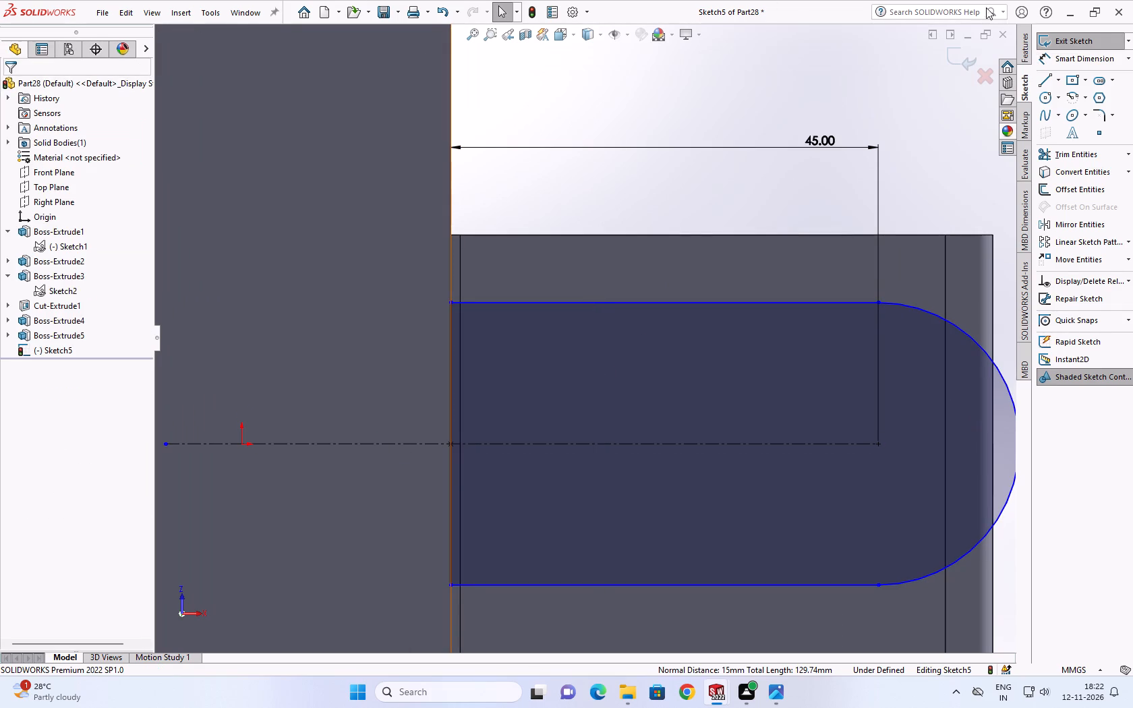
Sketch a 3-point arc of about 11.45 mm radius from the base block's long edge to the tab's +Z straight side, curving into the corner.
scroll(691, 341, "up", 1)
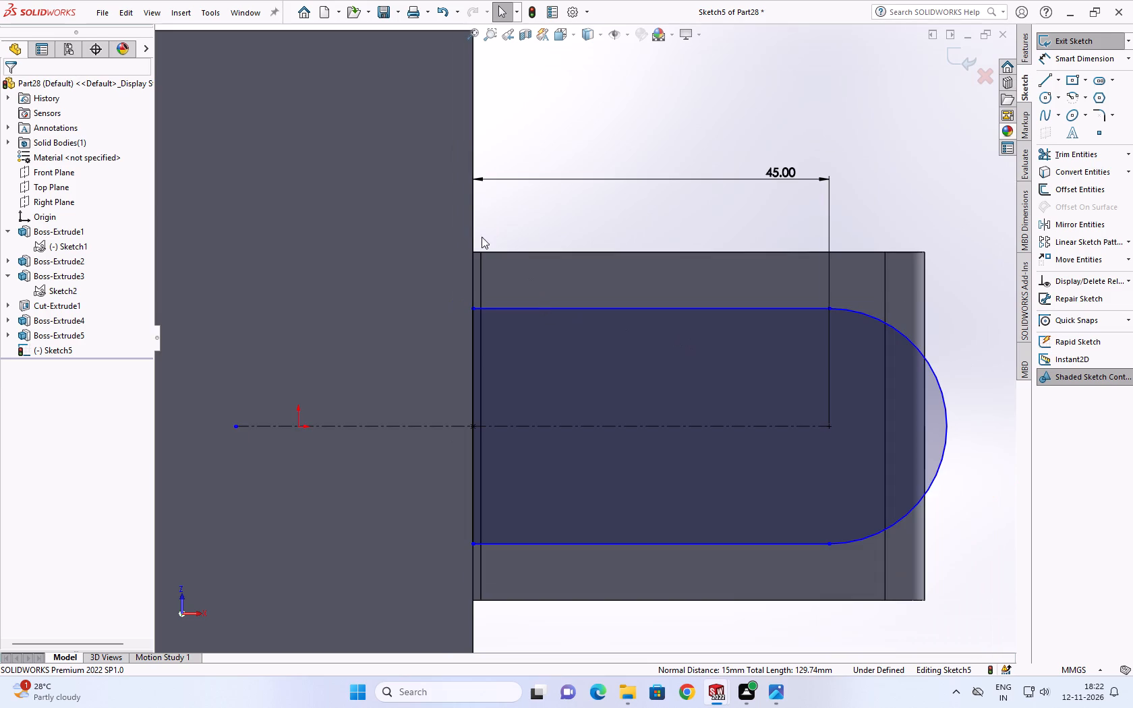
left_click(1085, 97)
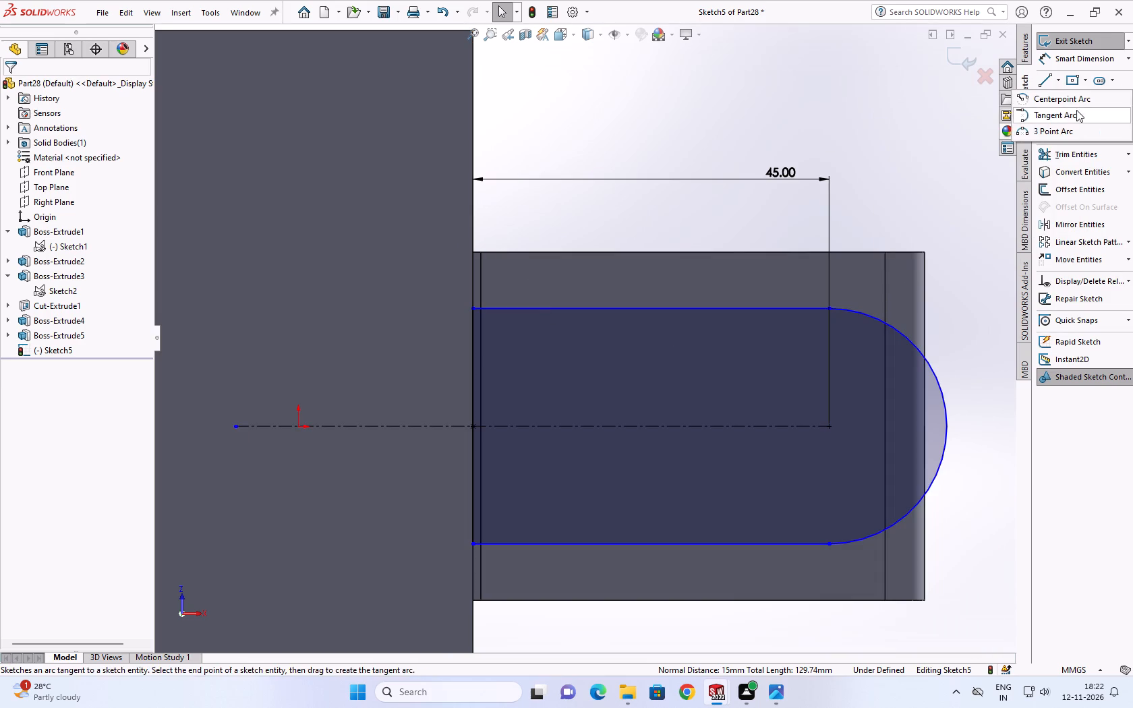
left_click(1047, 129)
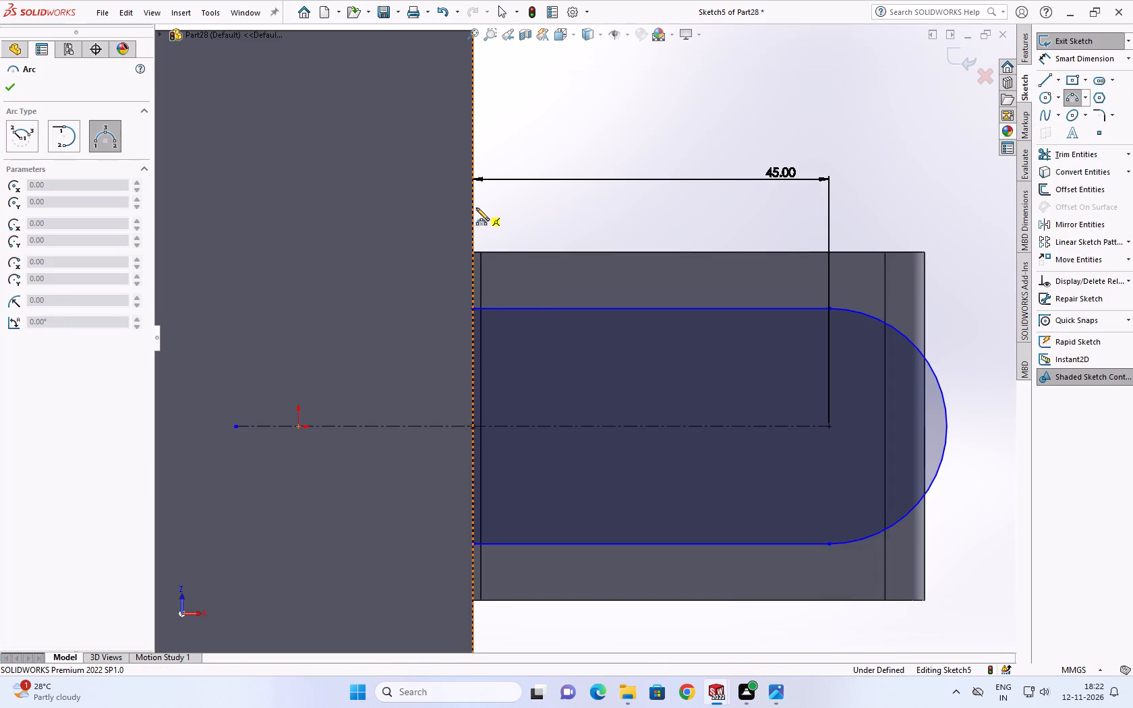
left_click(473, 209)
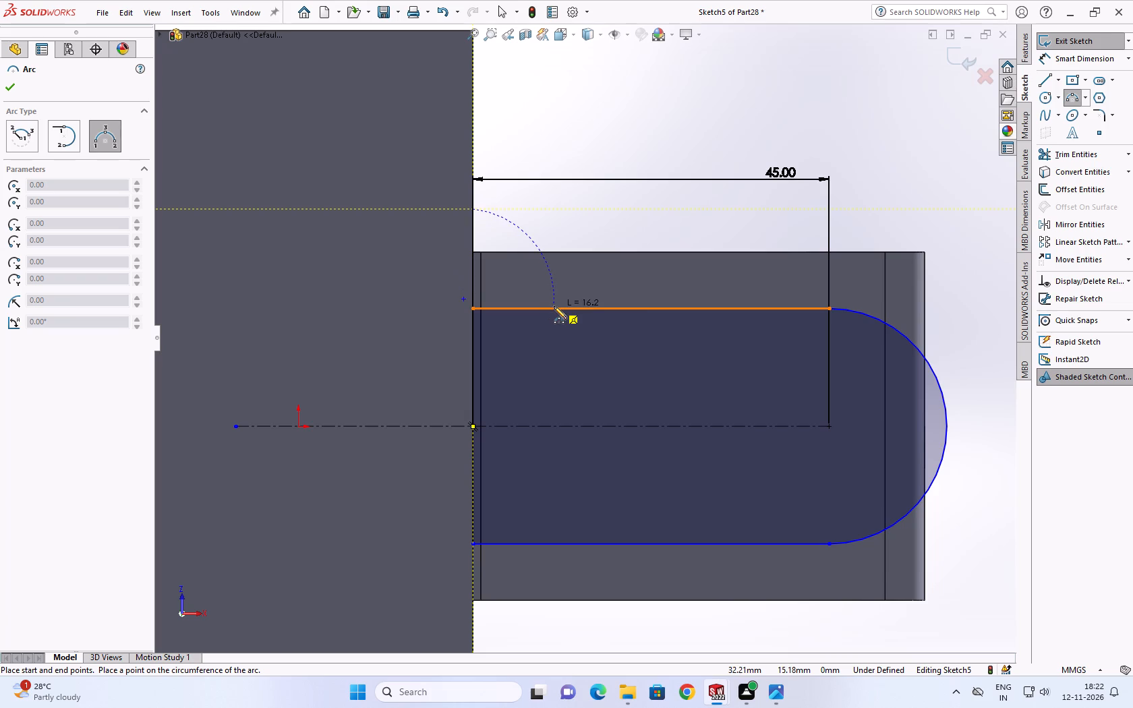
left_click(554, 306)
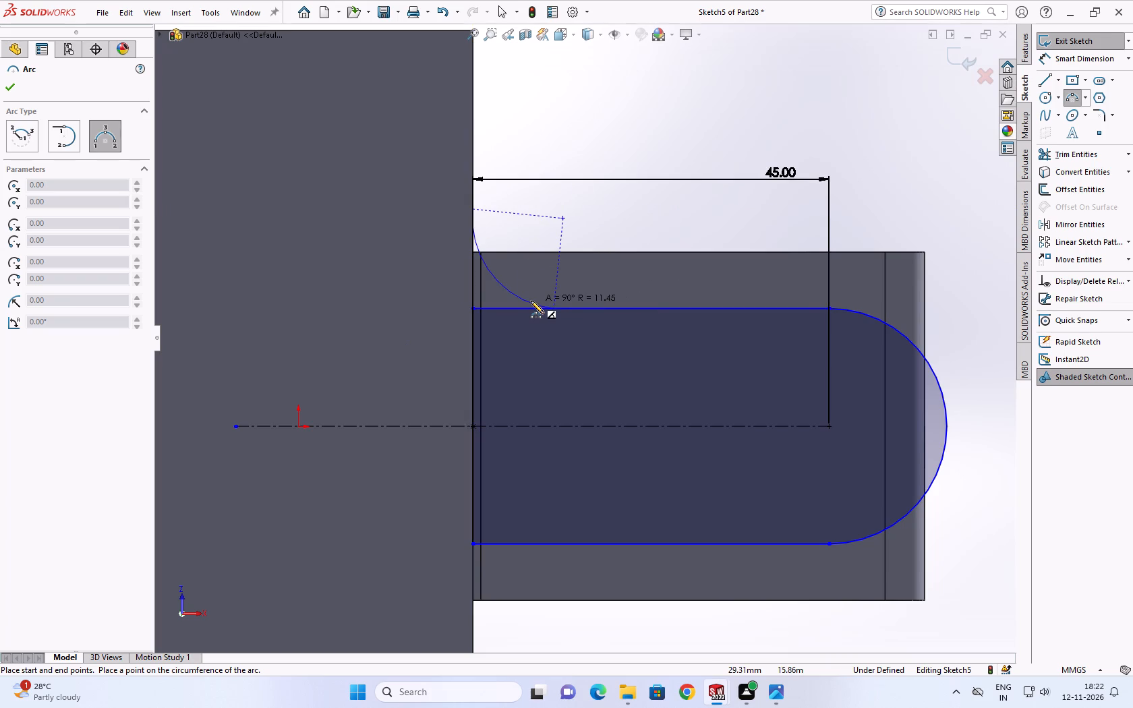
left_click(531, 301)
scroll(552, 288, "down", 3)
key("Escape")
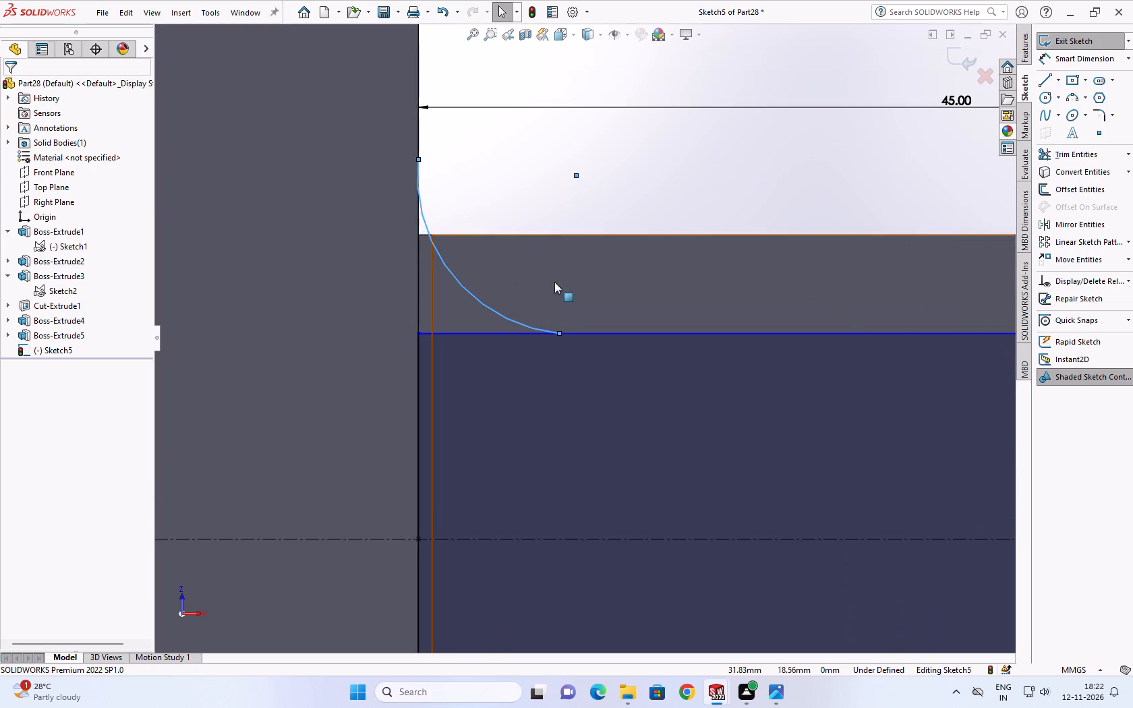
Dimension the corner arc between the base block and the tab to a 15 mm radius.
scroll(552, 250, "up", 3)
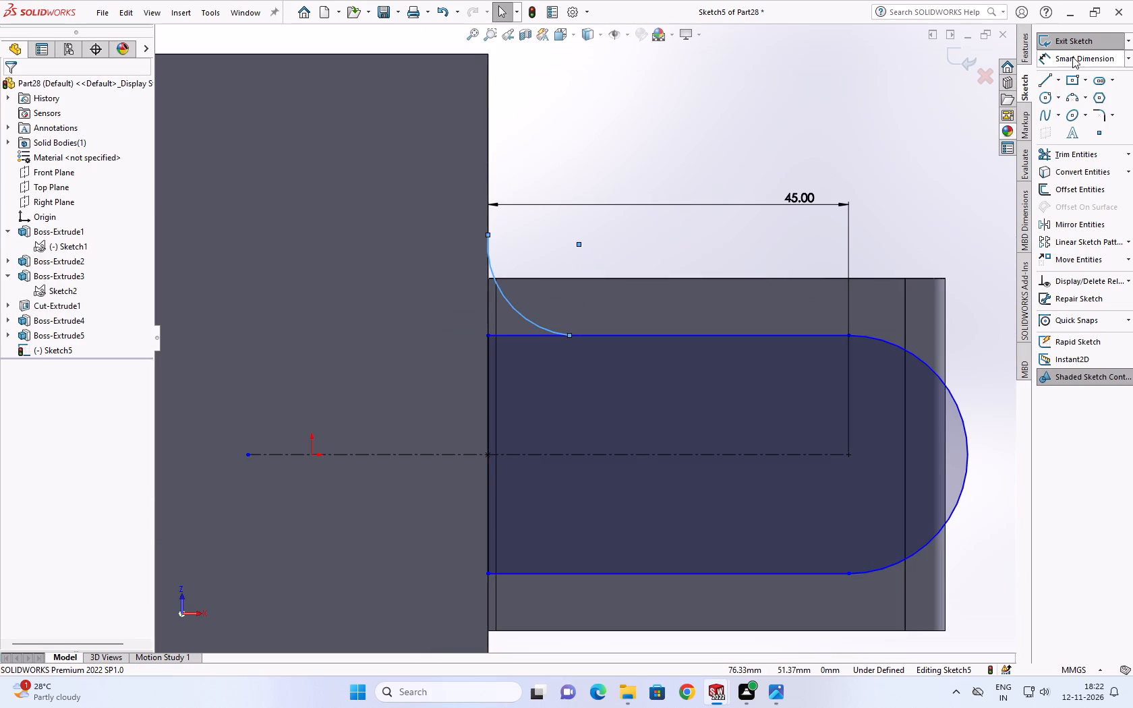
left_click(1072, 57)
left_click(512, 307)
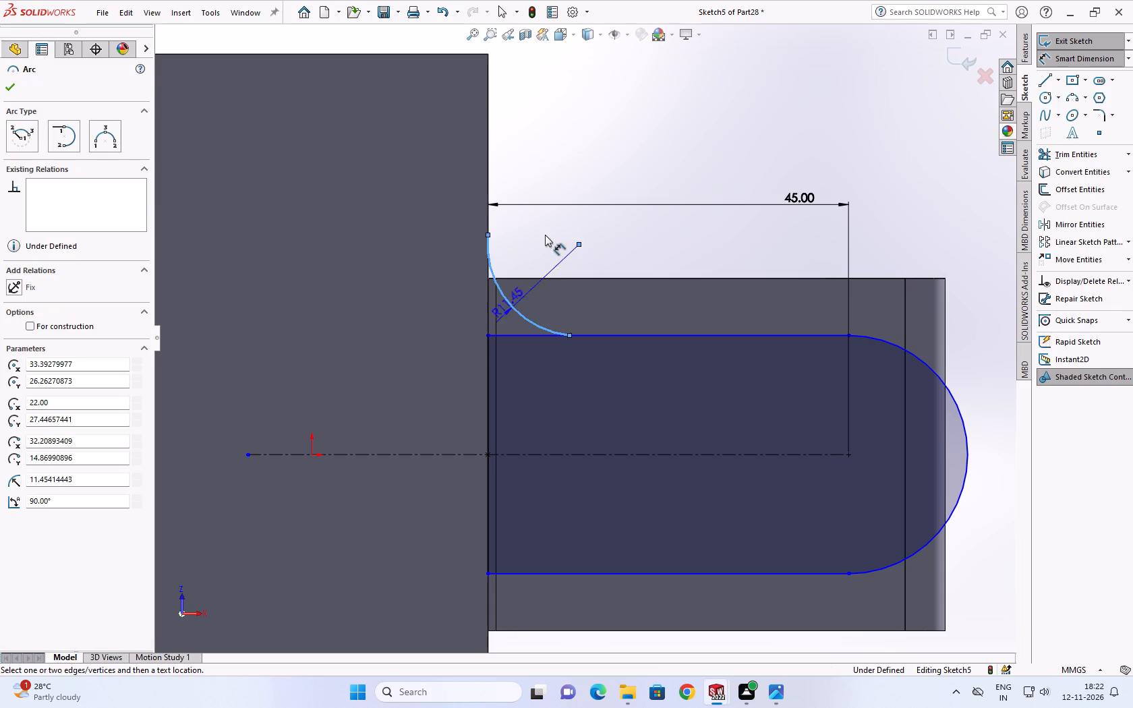
left_click(554, 258)
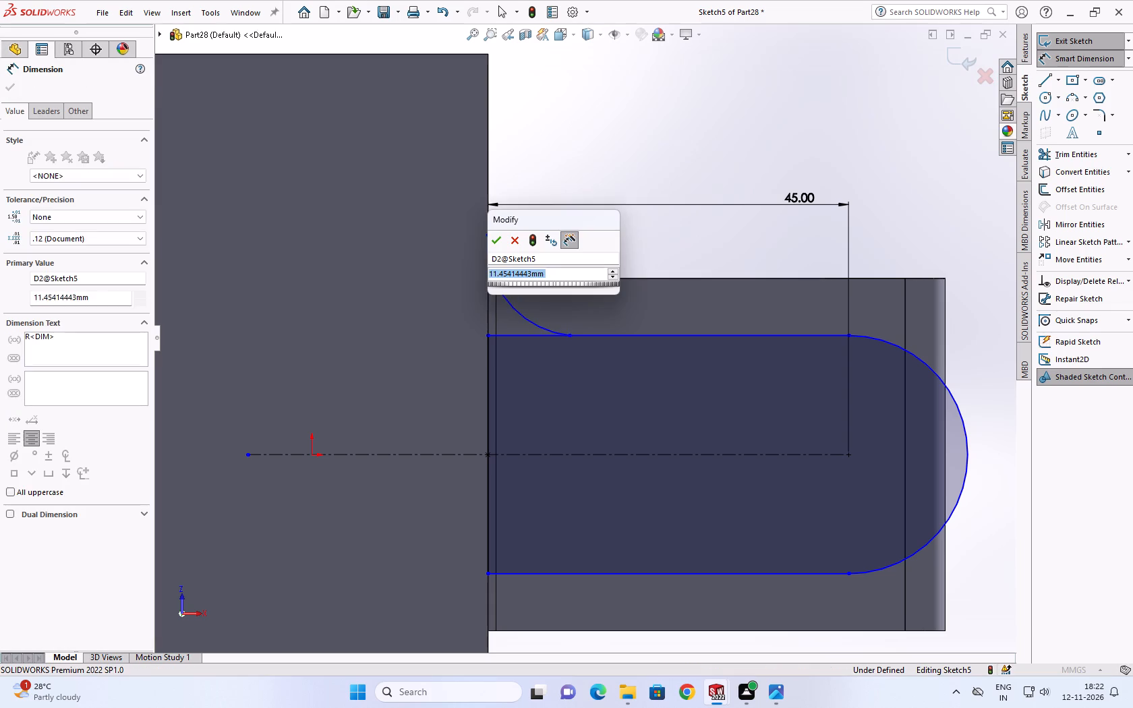
type("15")
key("Return")
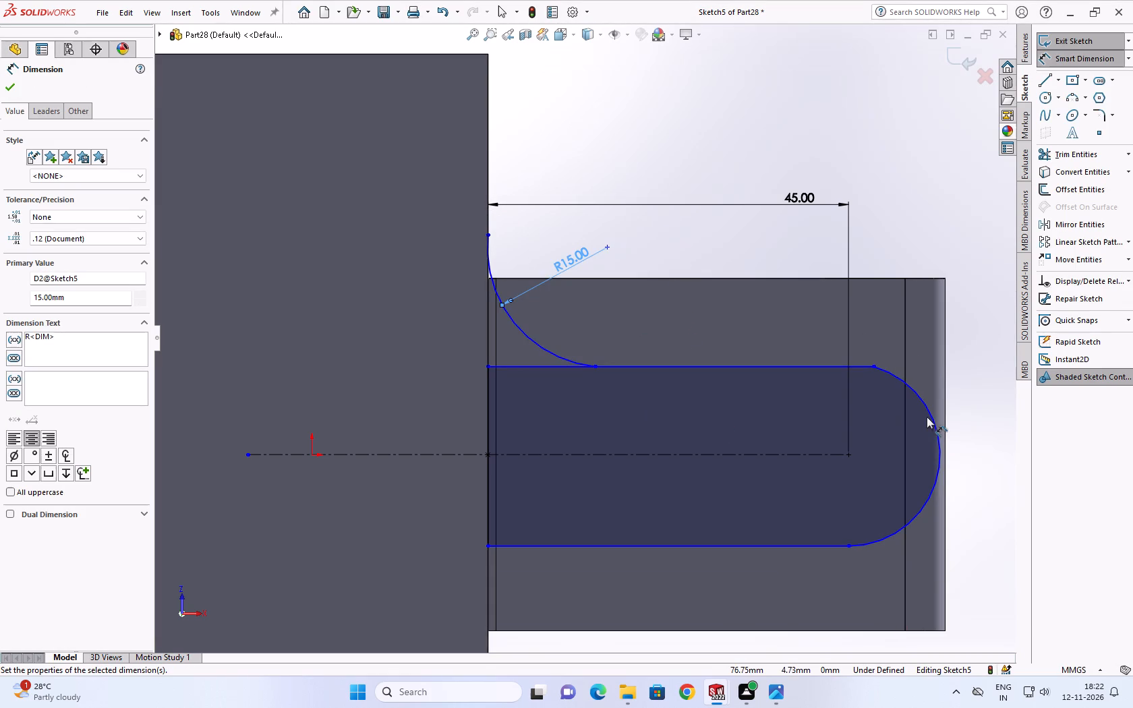
scroll(929, 423, "down", 2)
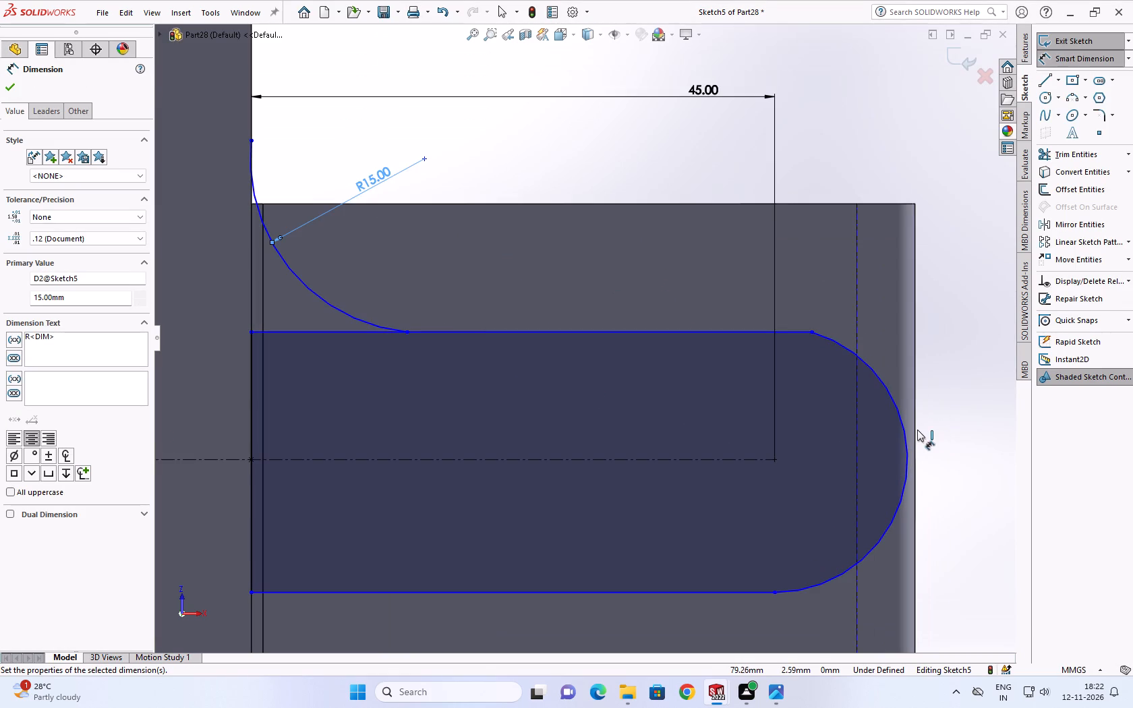
key("Escape")
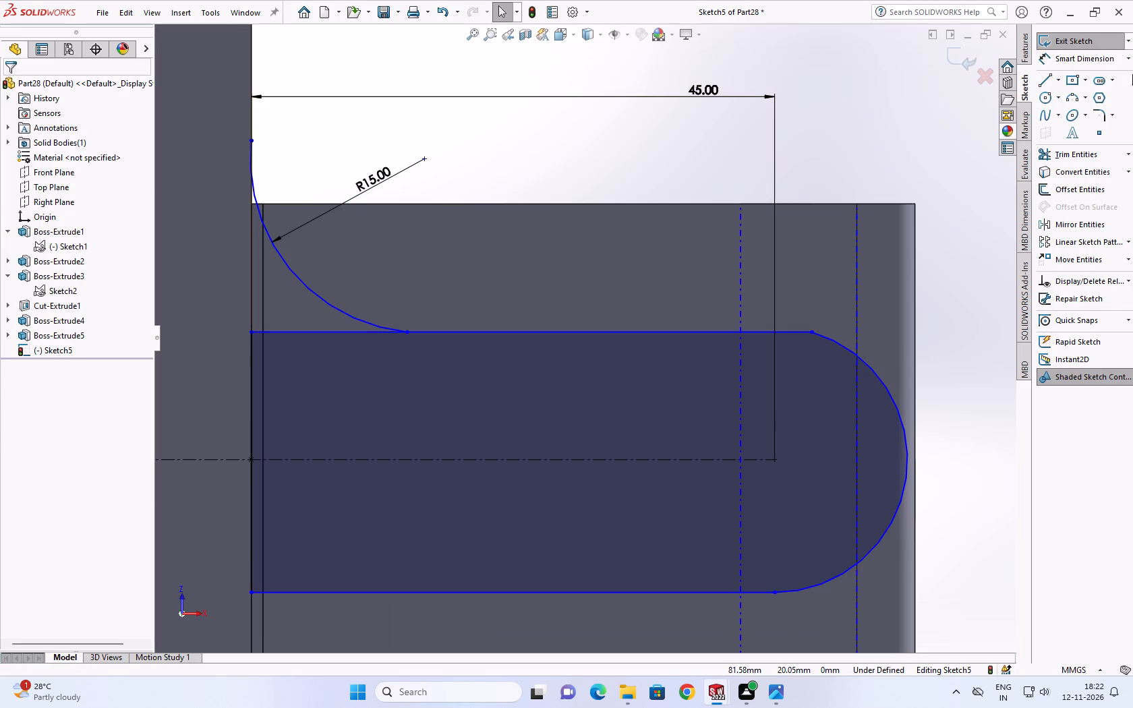
Dimension the tab's rounded end arc to a 22 mm radius, consulting the reference drawing for the value.
left_click(1087, 57)
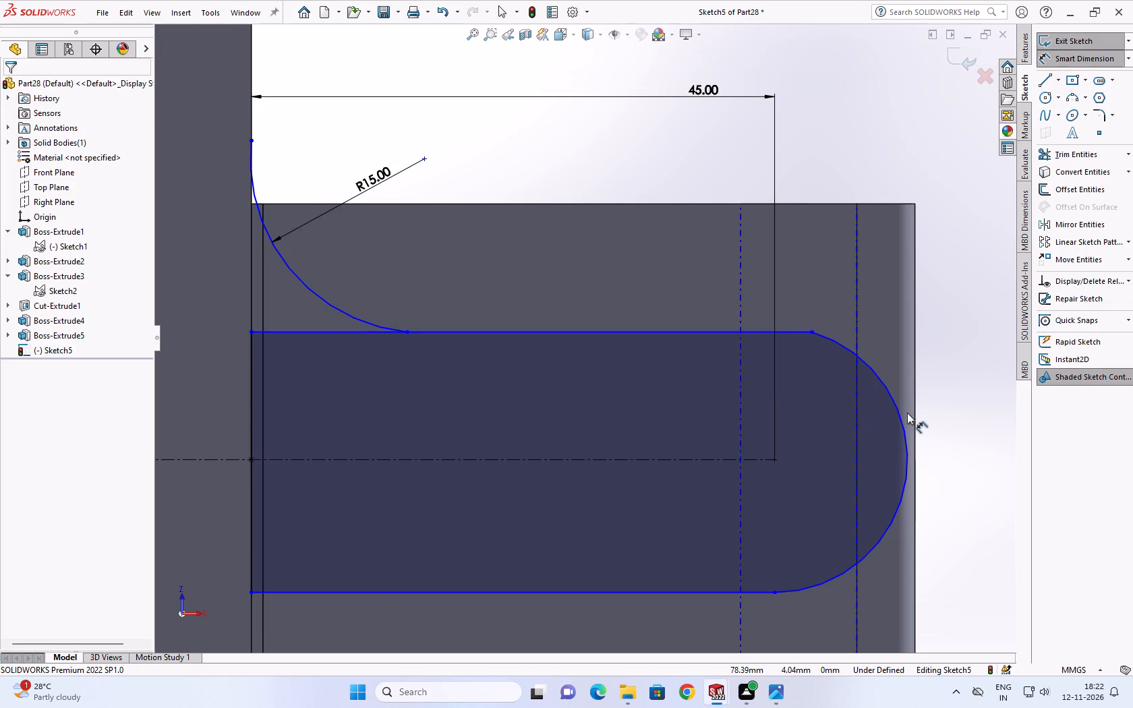
left_click(901, 422)
left_click(943, 374)
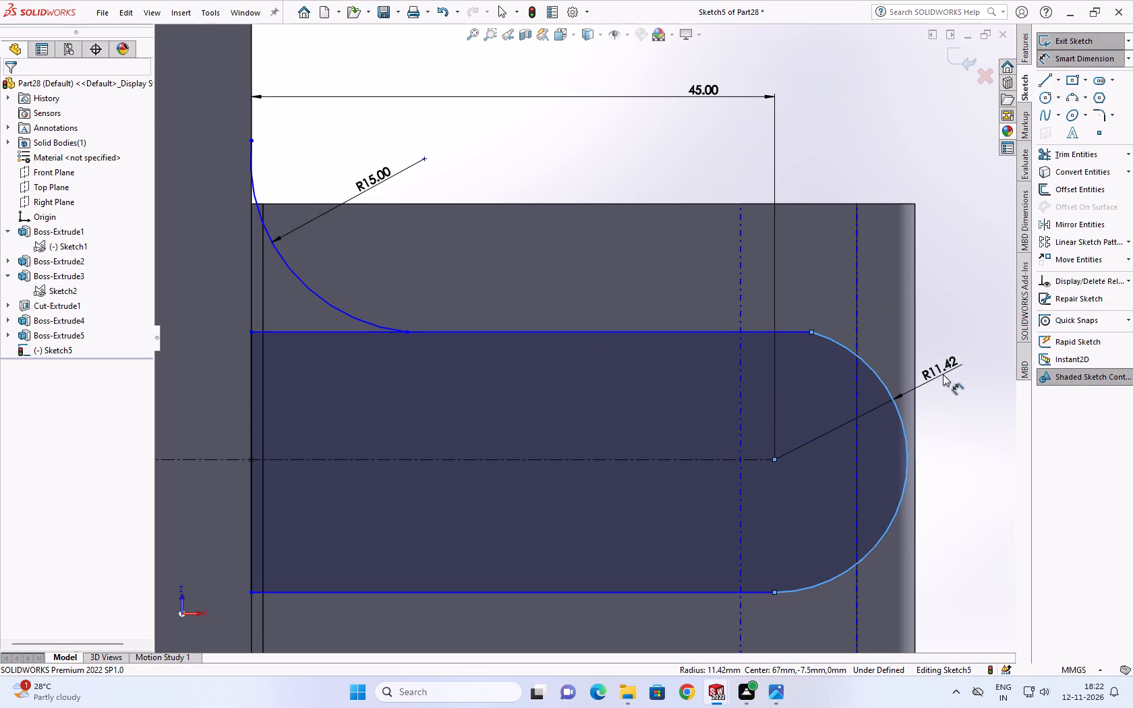
left_click(774, 697)
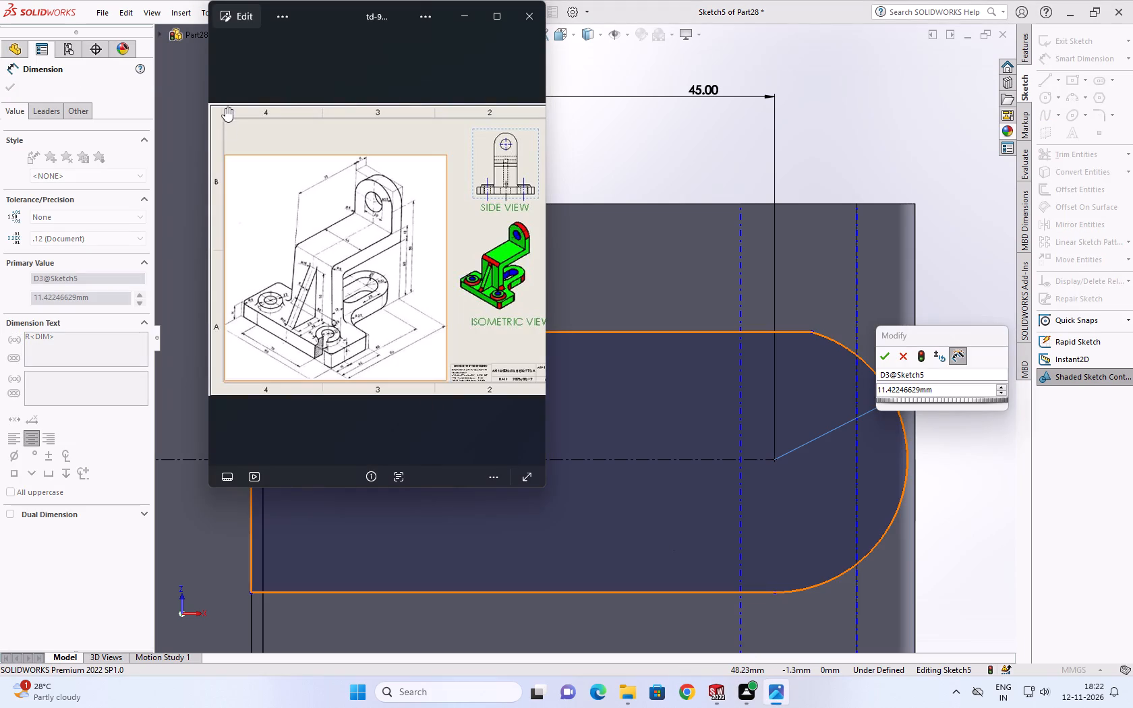
scroll(289, 140, "up", 1)
scroll(361, 285, "up", 3)
scroll(393, 330, "up", 3)
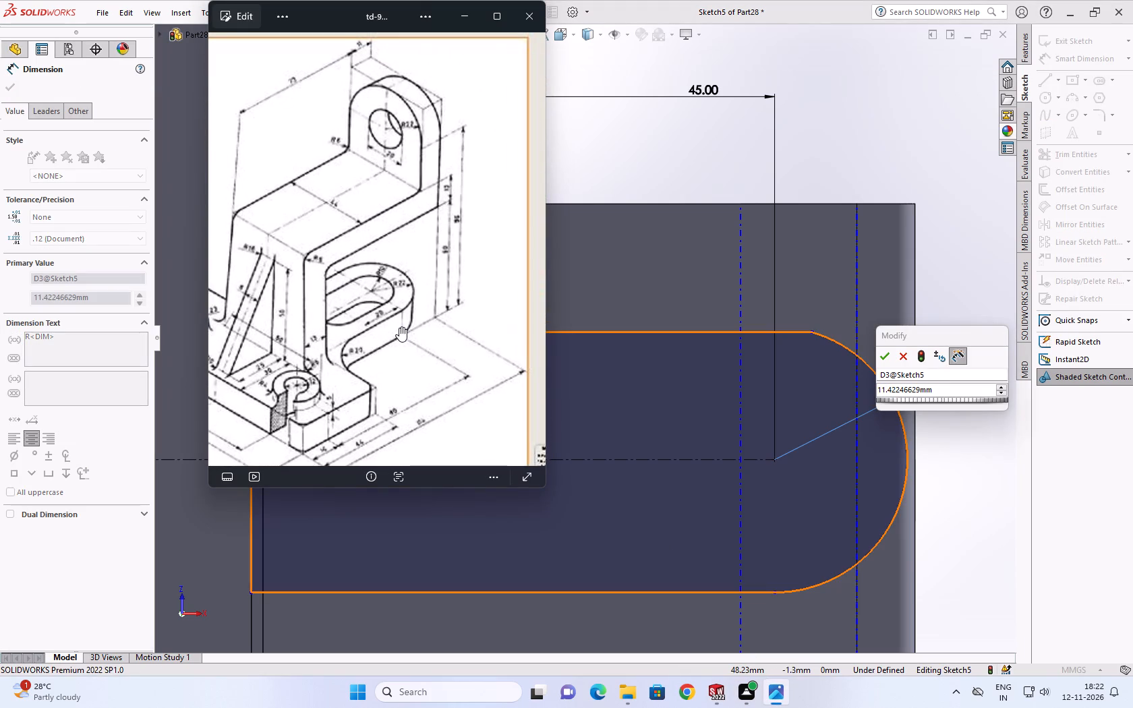
scroll(399, 327, "up", 4)
scroll(470, 341, "down", 1)
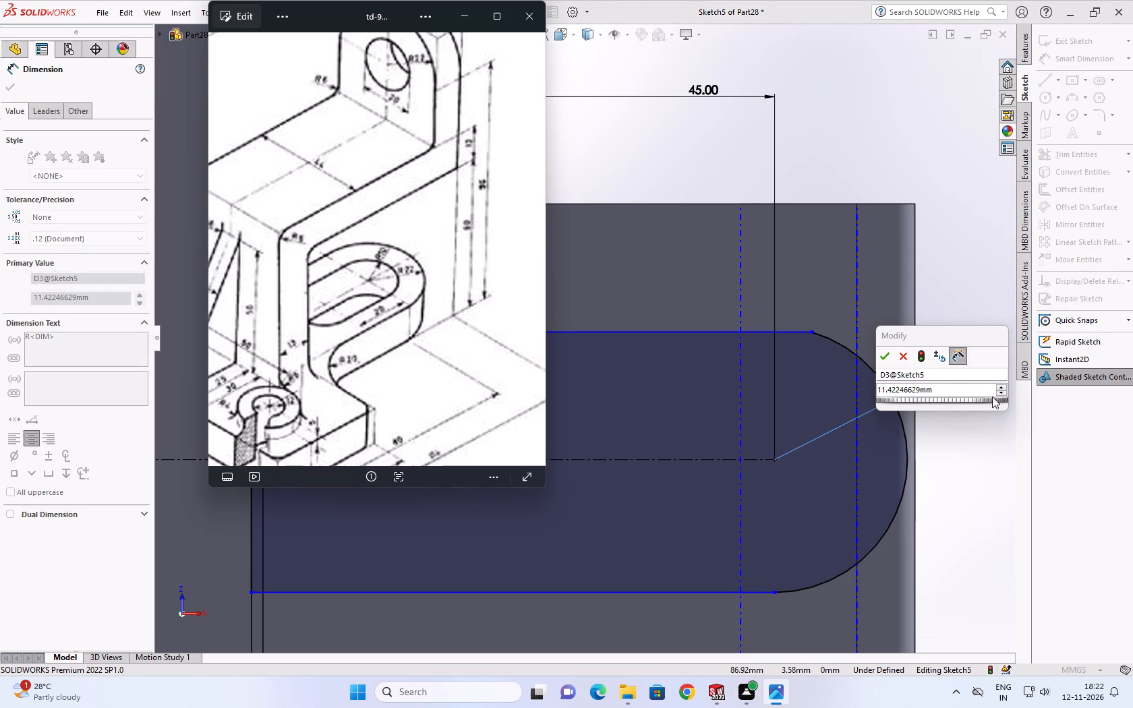
double_click(980, 386)
double_click(949, 389)
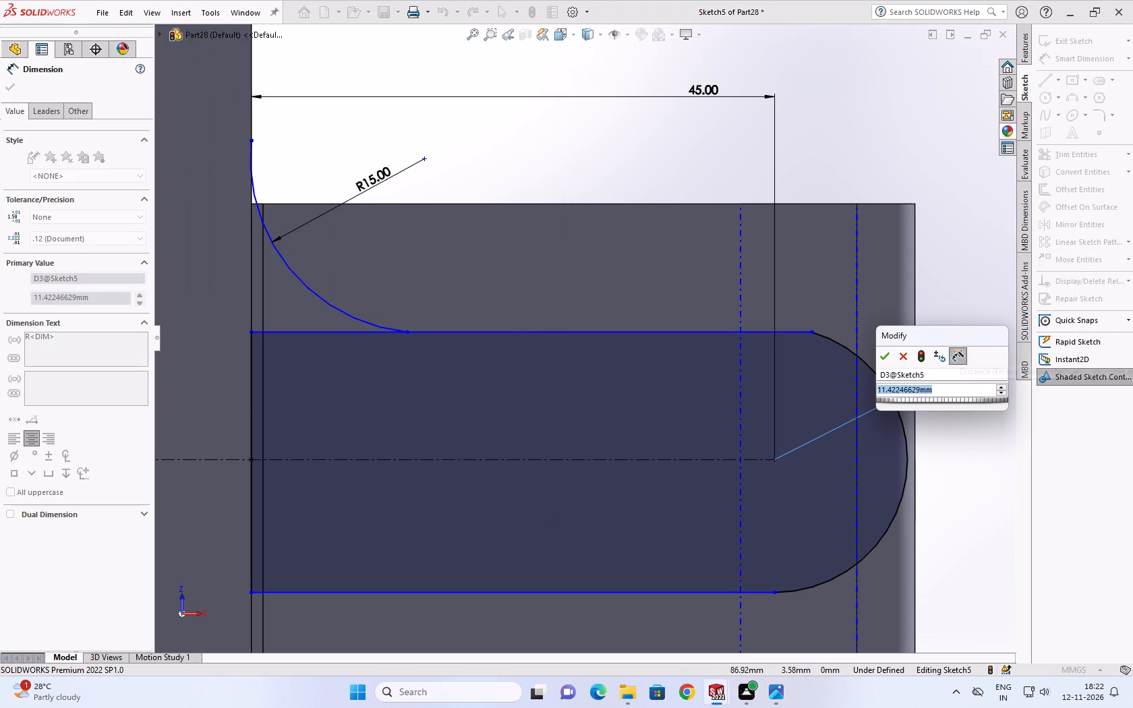
type("22")
key("Return")
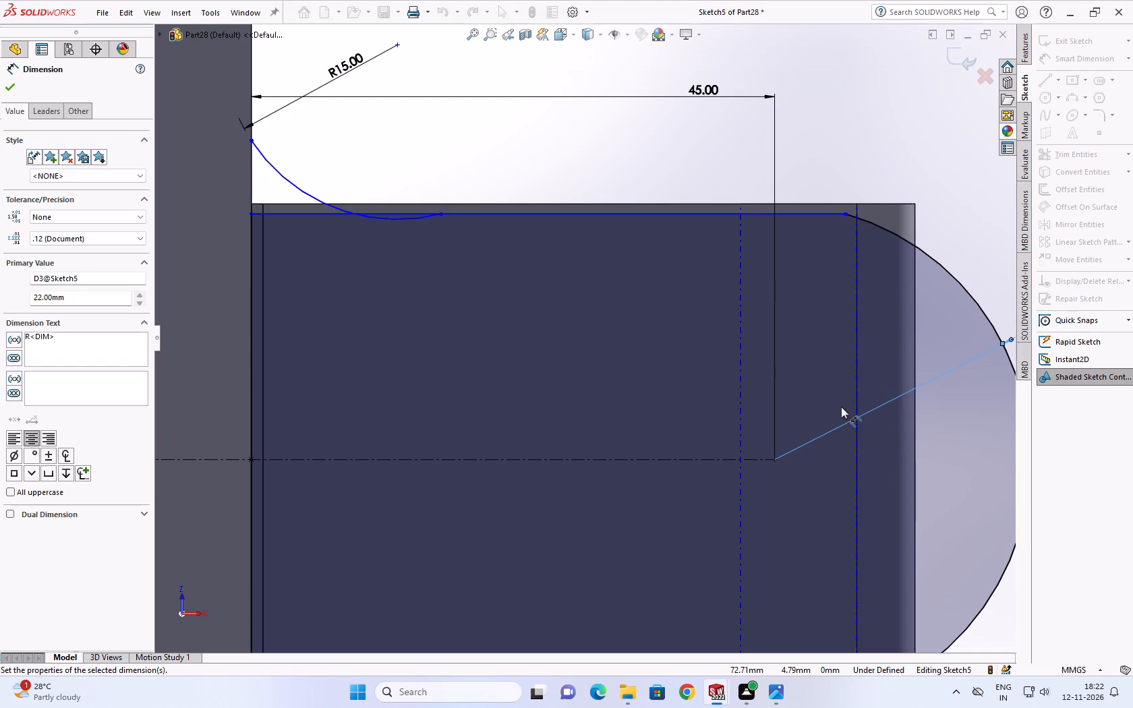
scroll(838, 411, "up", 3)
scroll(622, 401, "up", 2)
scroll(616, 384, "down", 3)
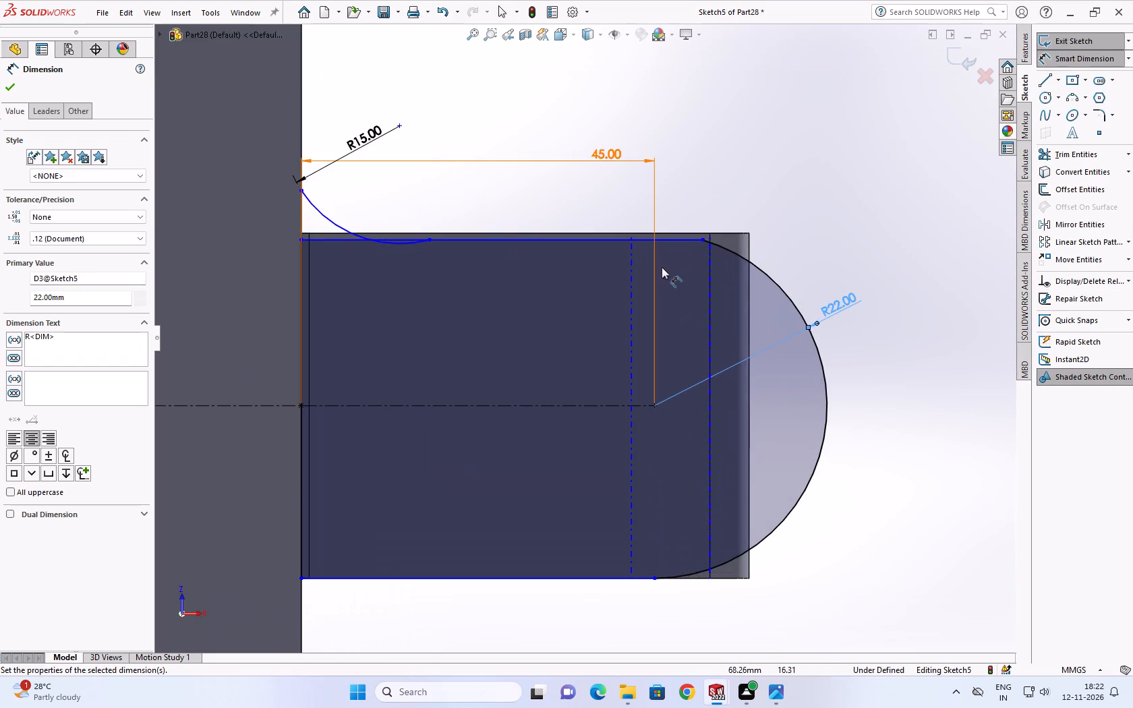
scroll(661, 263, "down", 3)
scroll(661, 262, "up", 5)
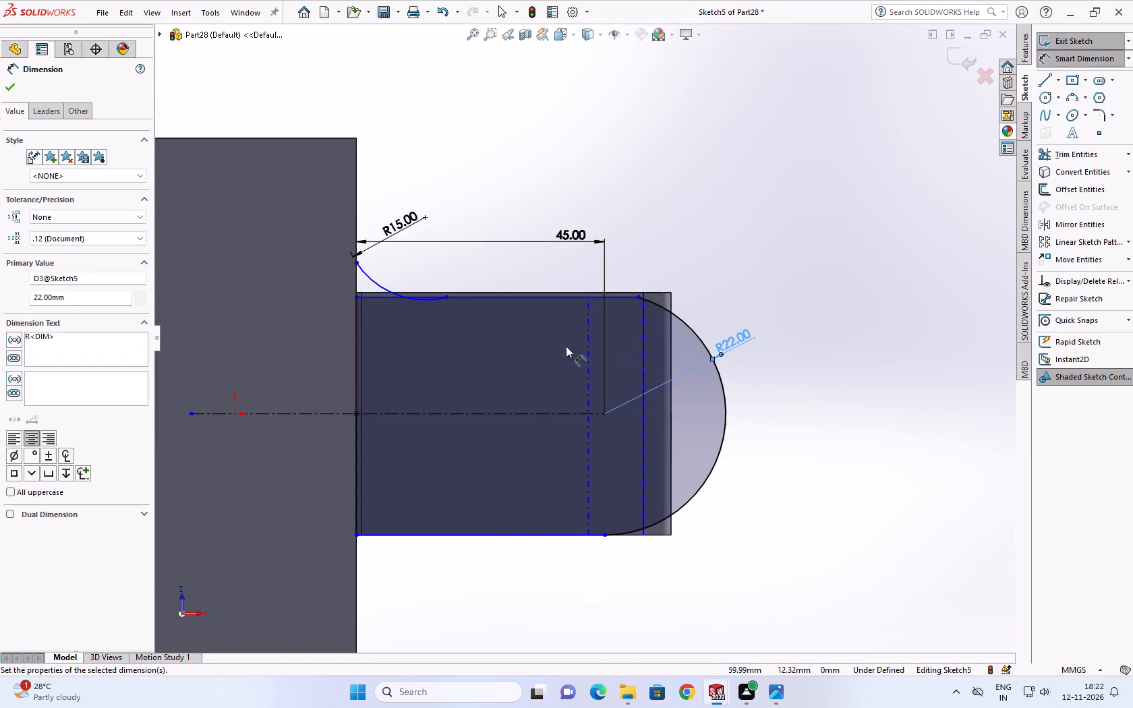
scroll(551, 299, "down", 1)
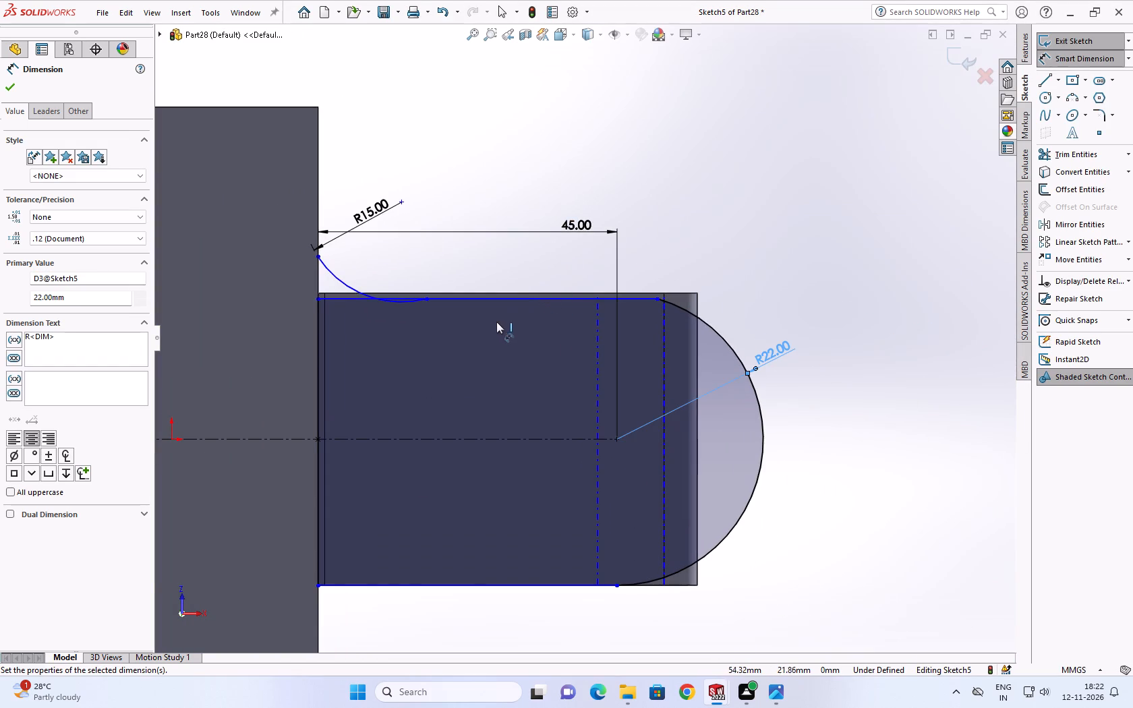
Dimension the tab profile's +Z straight side to a length of 45 mm.
left_click(527, 299)
left_click(527, 272)
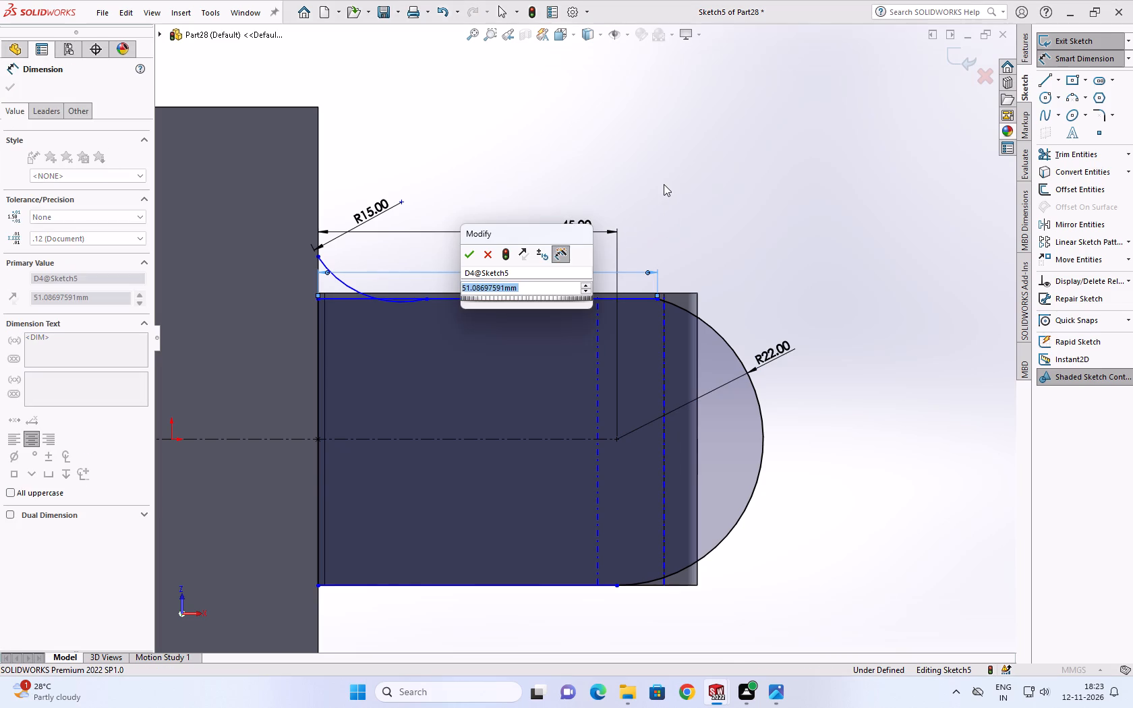
type("45")
key("Return")
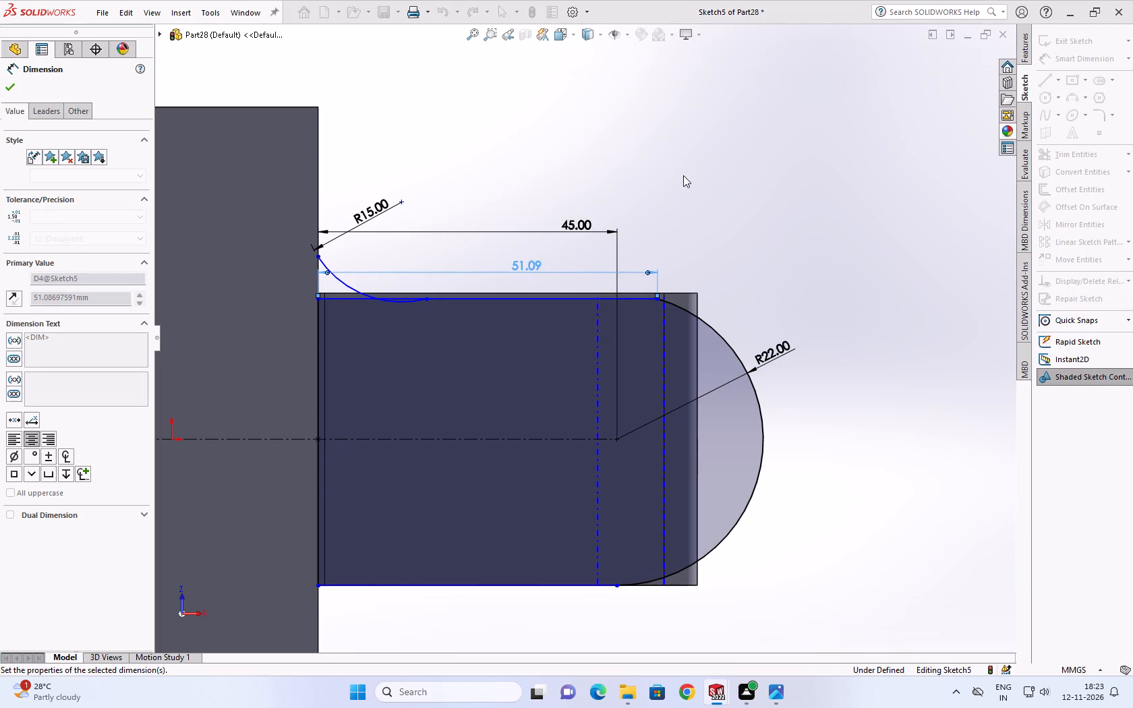
Sketch a straight slot from the tab's end-arc centre along the centreline, about 42.5 mm between centres and 13.6 mm wide.
scroll(573, 316, "up", 1)
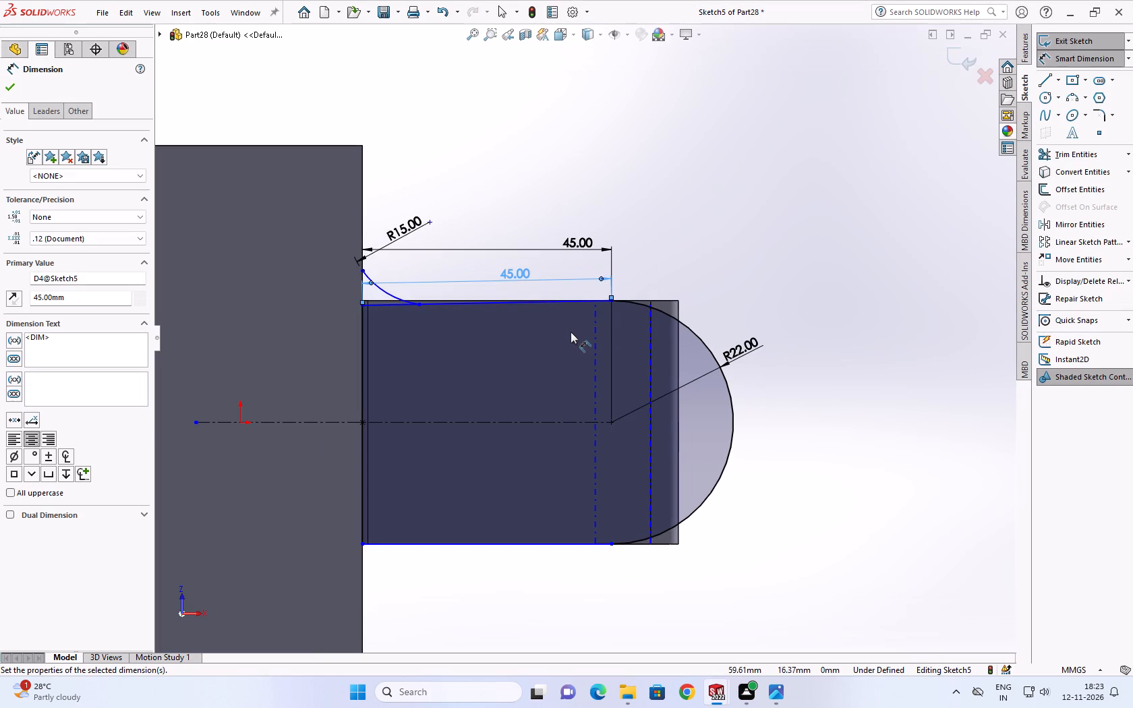
scroll(560, 410, "down", 1)
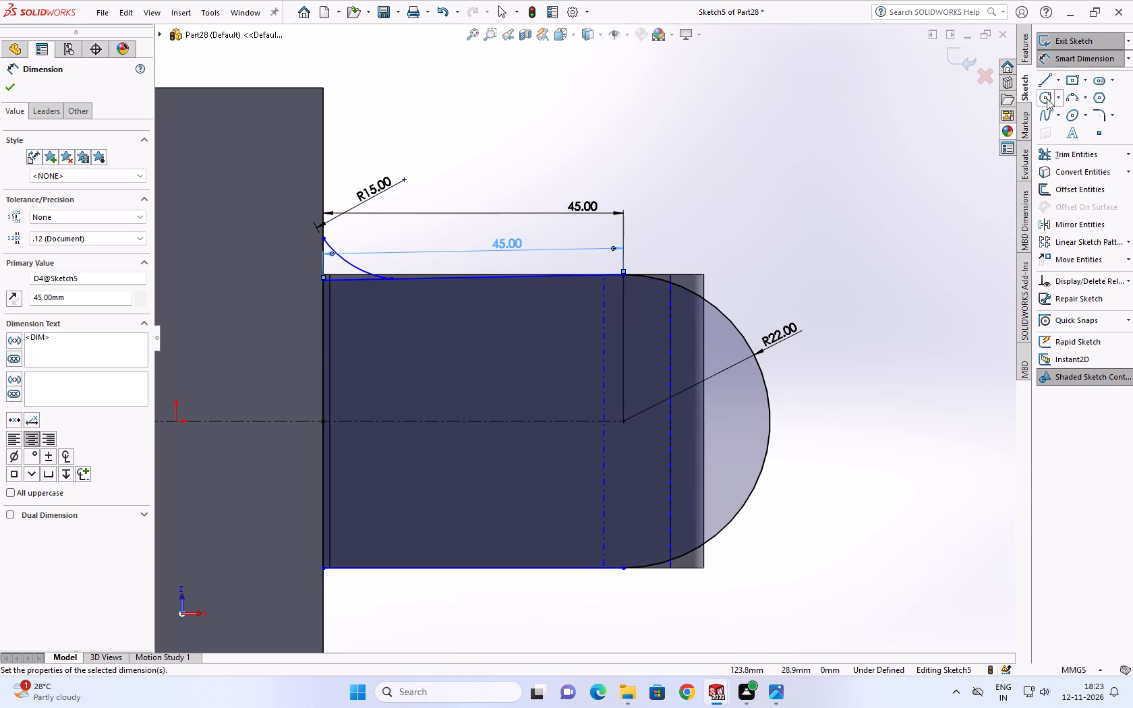
left_click(1097, 82)
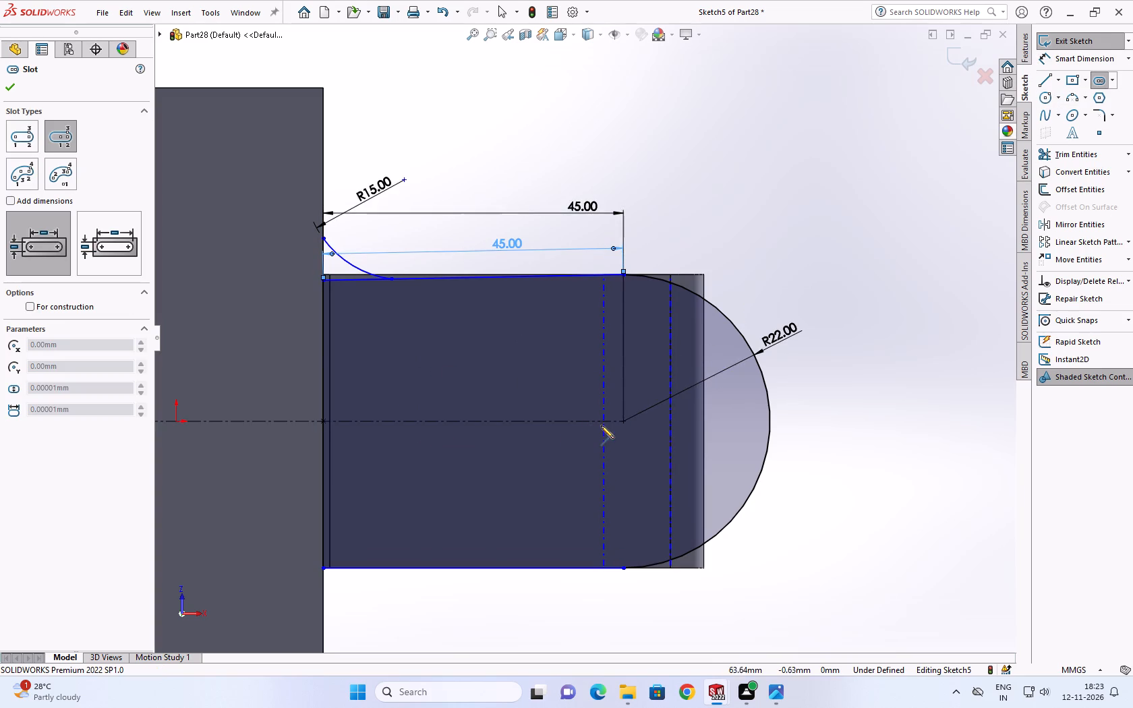
left_click(30, 138)
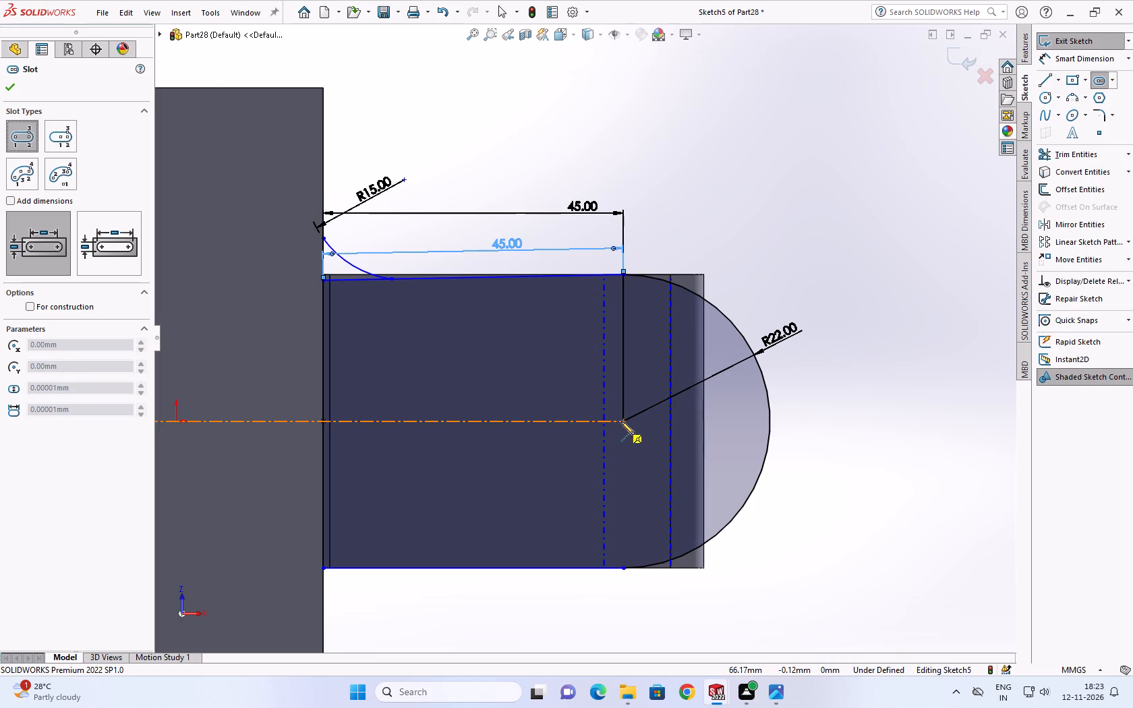
left_click(626, 420)
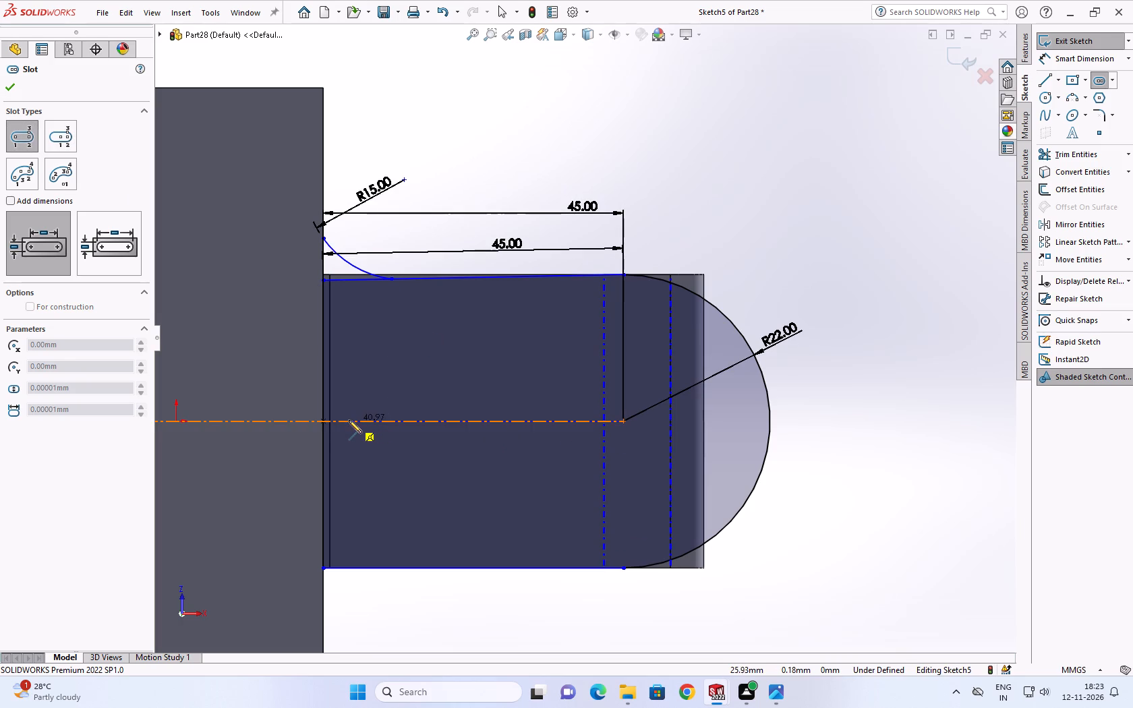
left_click(340, 421)
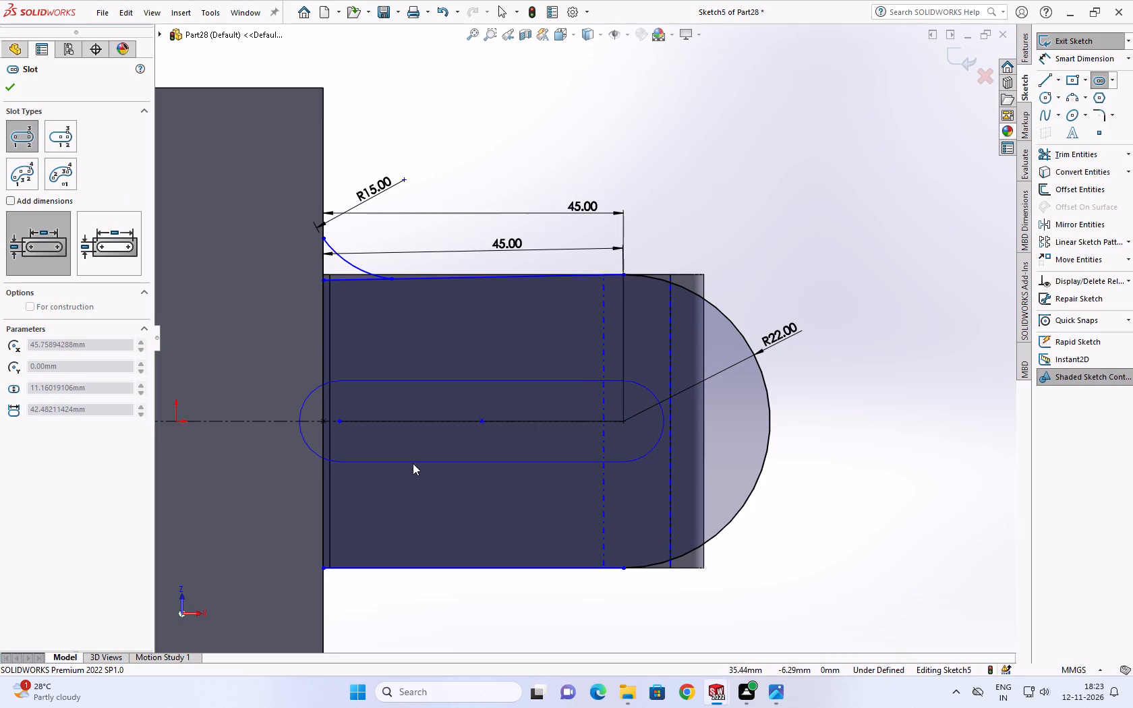
left_click(413, 467)
Dimension the slot's centre-to-centre length to 22 mm, consulting the reference drawing for the slot.
scroll(413, 467, "down", 1)
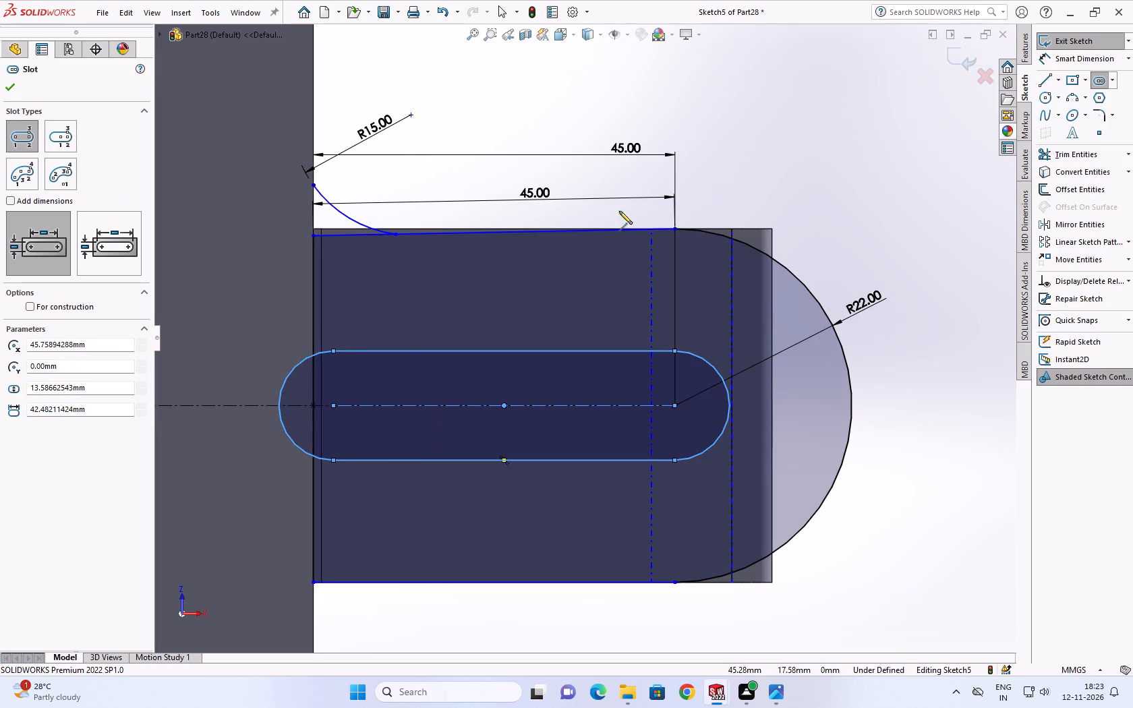
left_click(1067, 55)
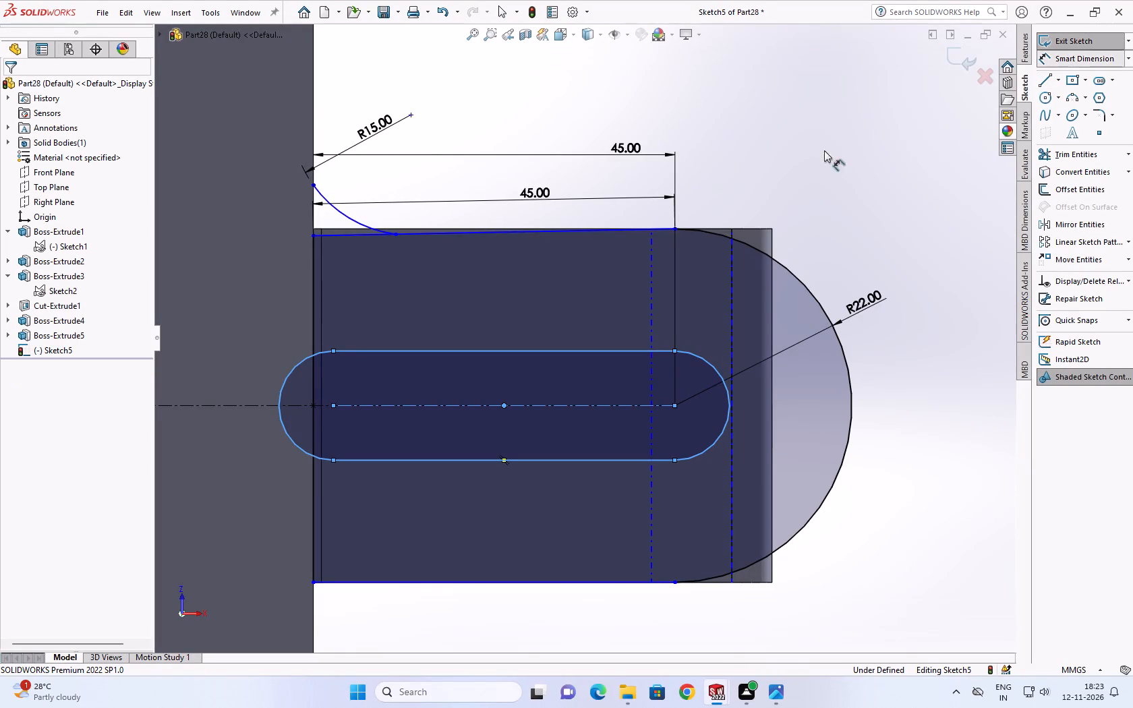
left_click(492, 347)
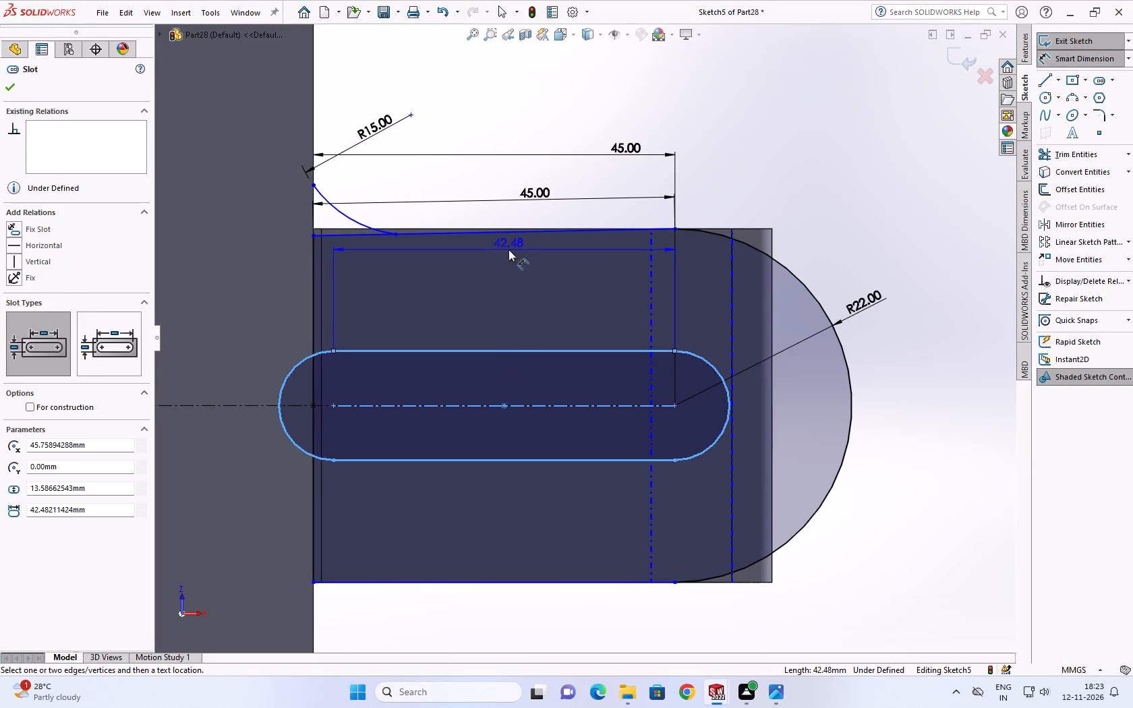
left_click(509, 249)
left_click(780, 702)
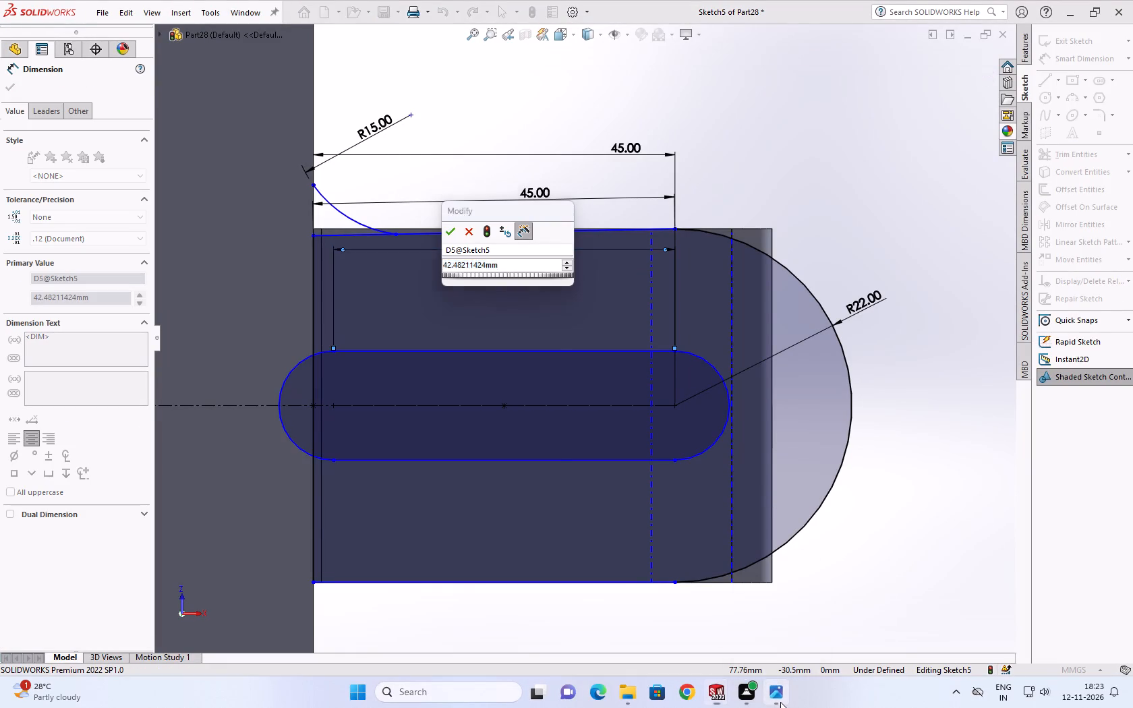
scroll(389, 299, "down", 1)
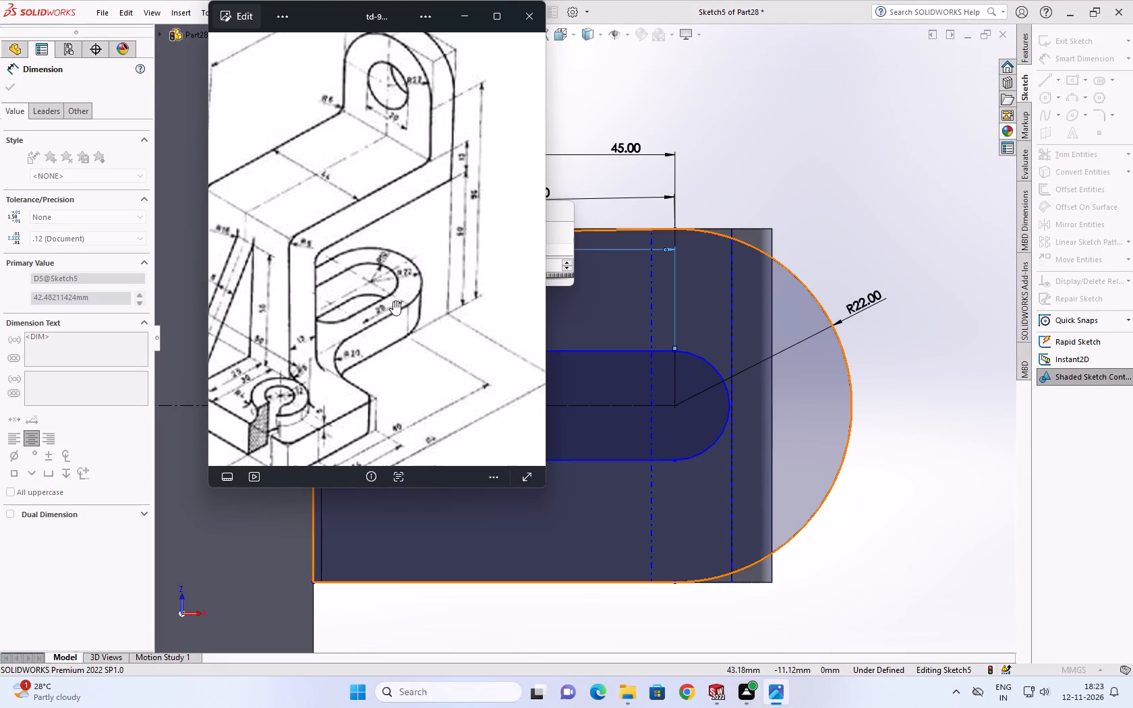
scroll(386, 322, "up", 1)
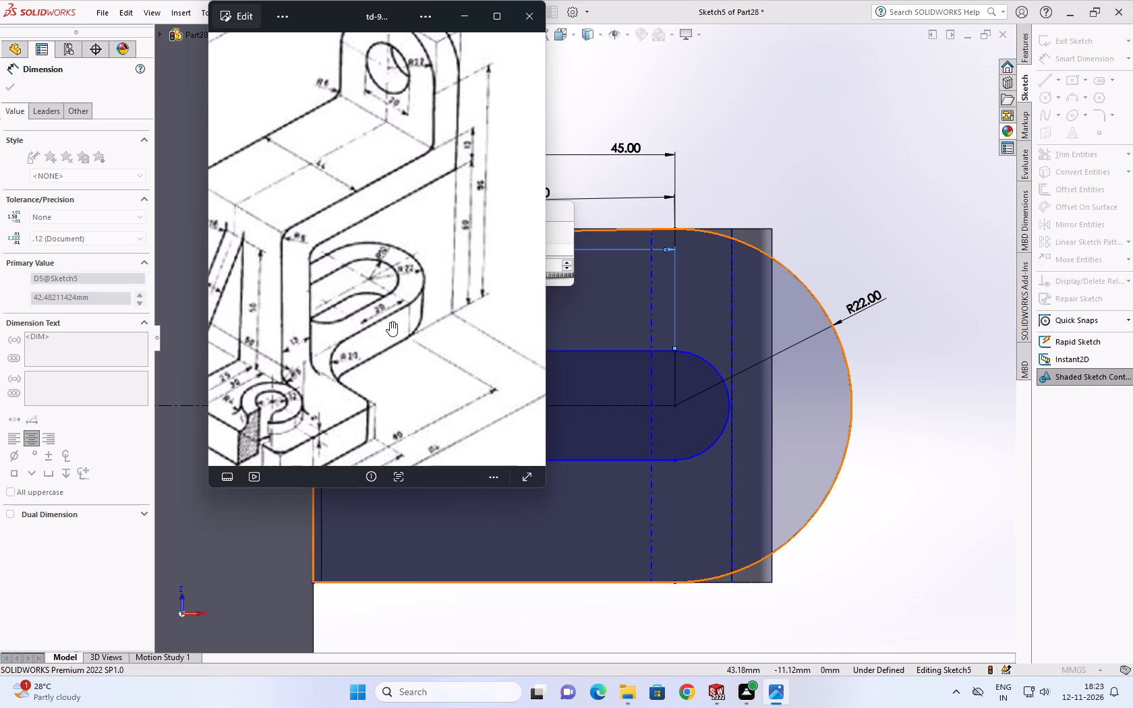
left_click(716, 107)
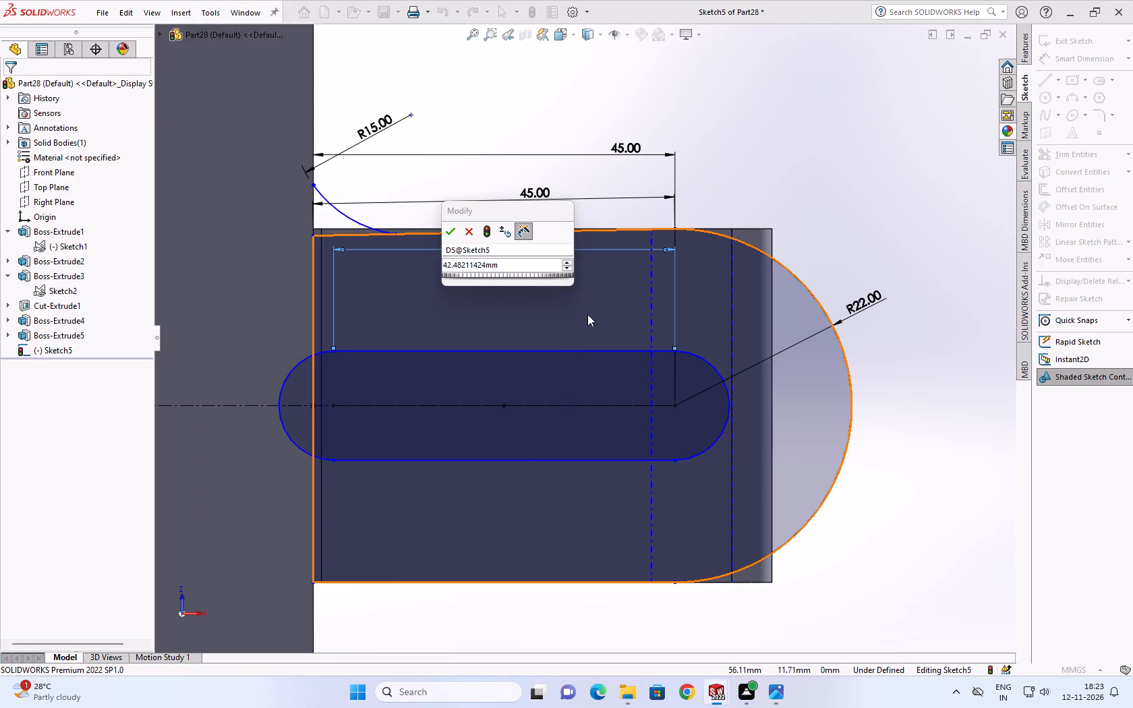
double_click(513, 266)
double_click(513, 266)
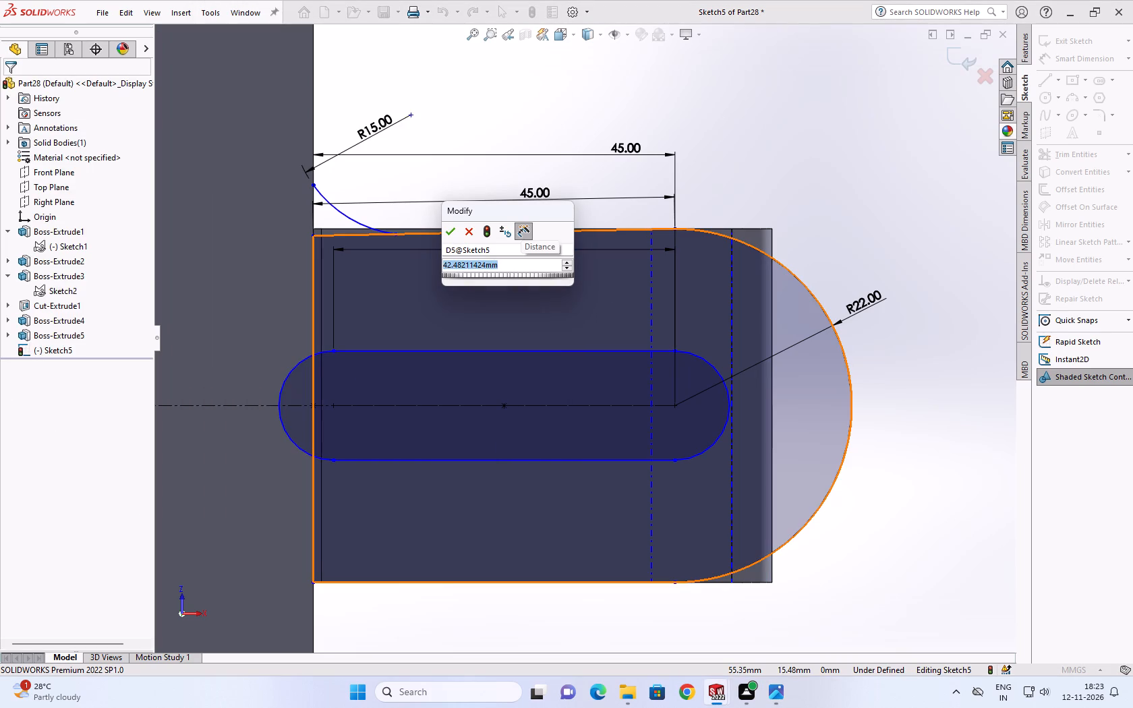
type("22")
key("Return")
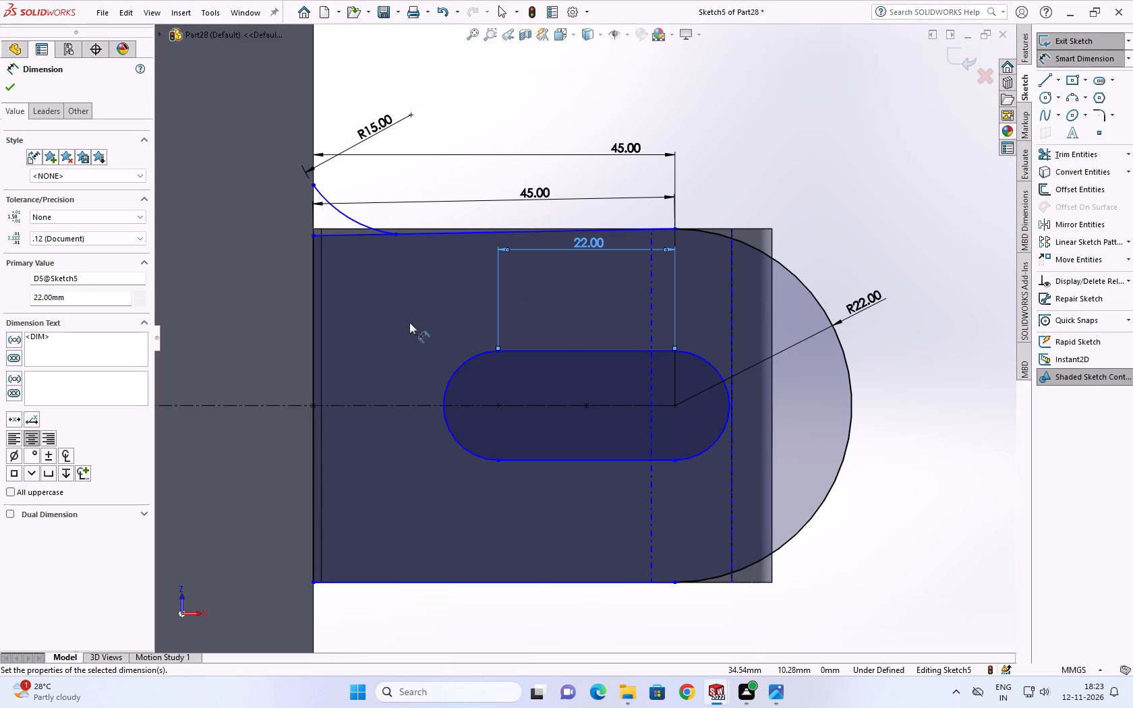
Trim the short piece of the tab's +Z straight side between the corner arc and the base block edge.
scroll(614, 278, "up", 3)
middle_click_drag(641, 312, 604, 391)
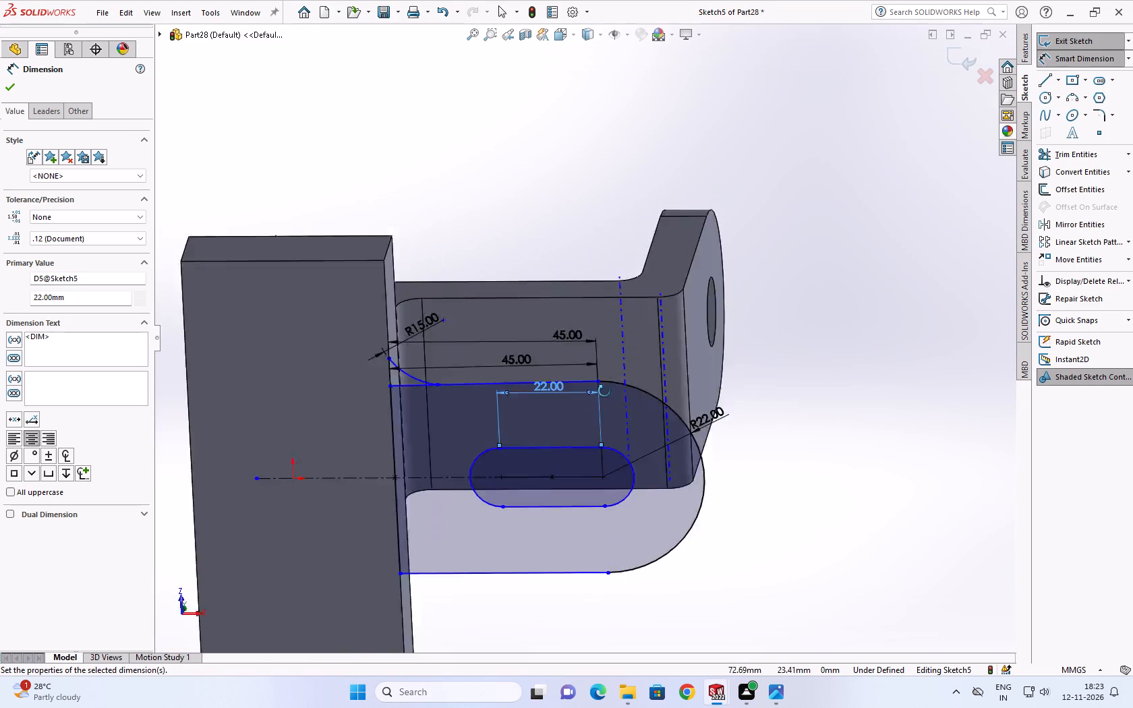
middle_click_drag(604, 391, 517, 437)
scroll(517, 437, "up", 3)
middle_click_drag(512, 418, 619, 324)
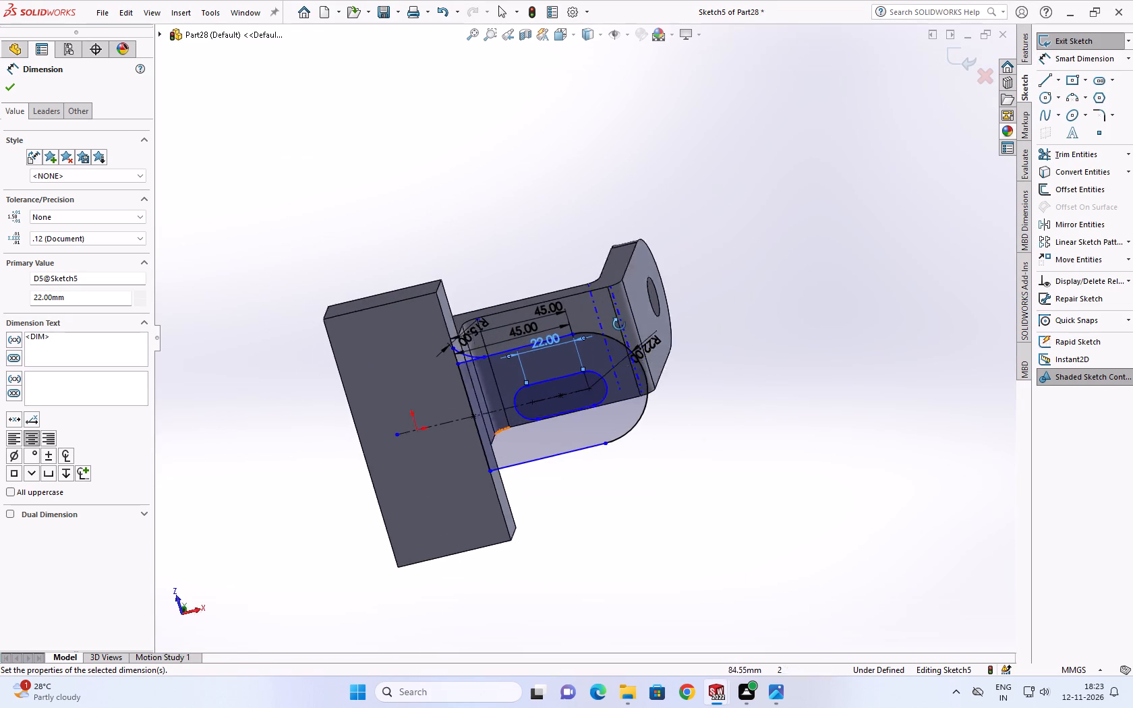
middle_click_drag(619, 324, 628, 324)
scroll(488, 377, "down", 7)
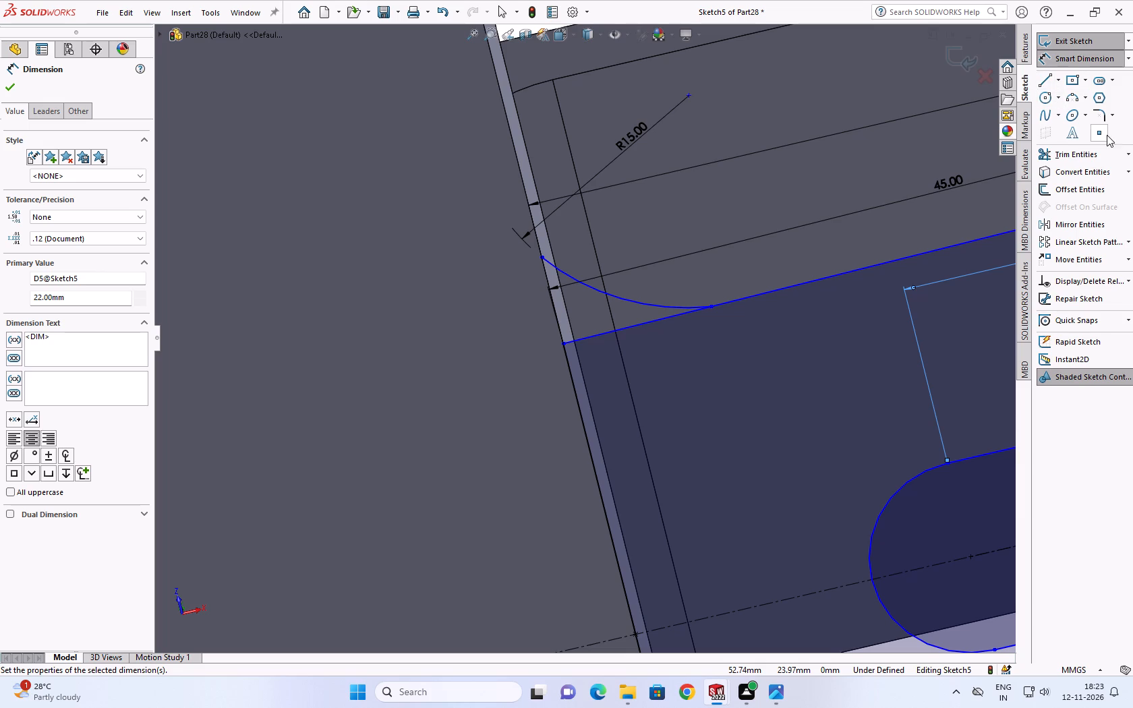
left_click(1080, 154)
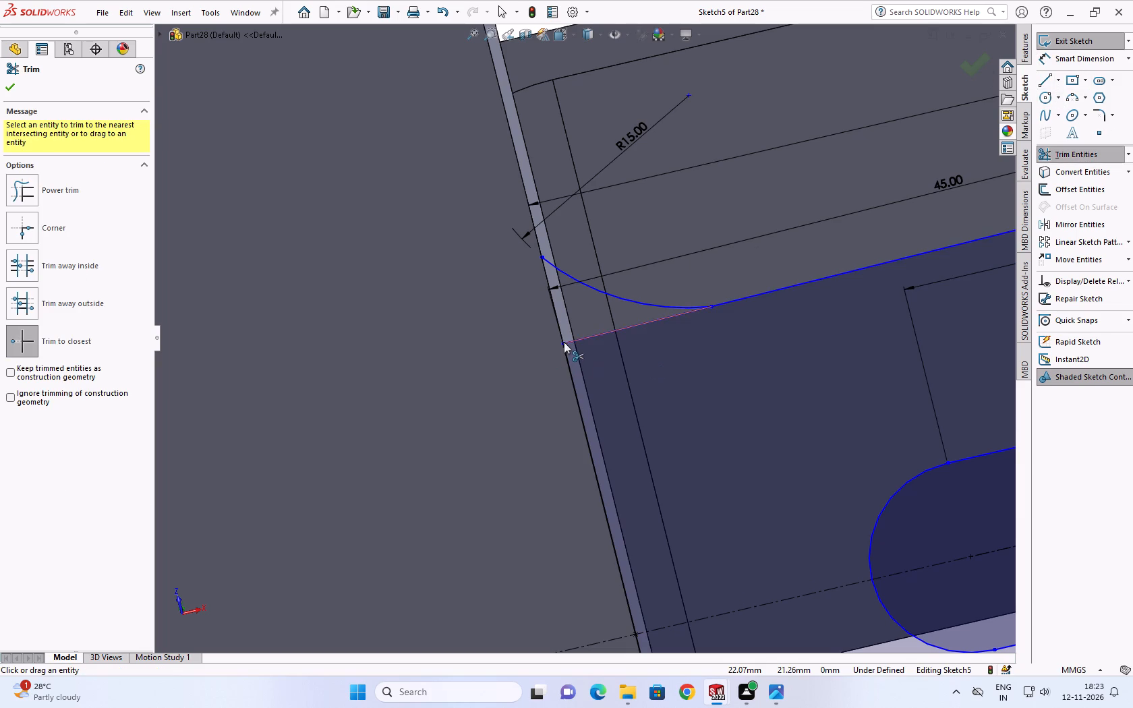
left_click(574, 340)
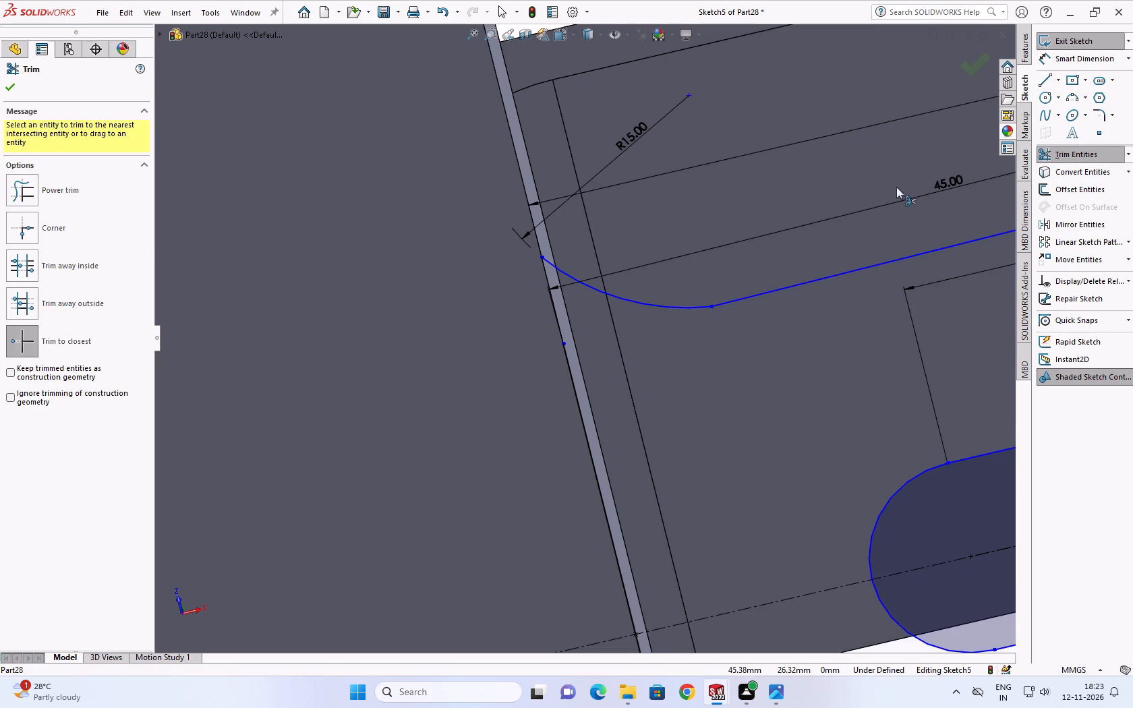
Extend the tab's closing line along the base block edge to the end of the 15 mm corner arc.
left_click(1132, 158)
left_click(1082, 173)
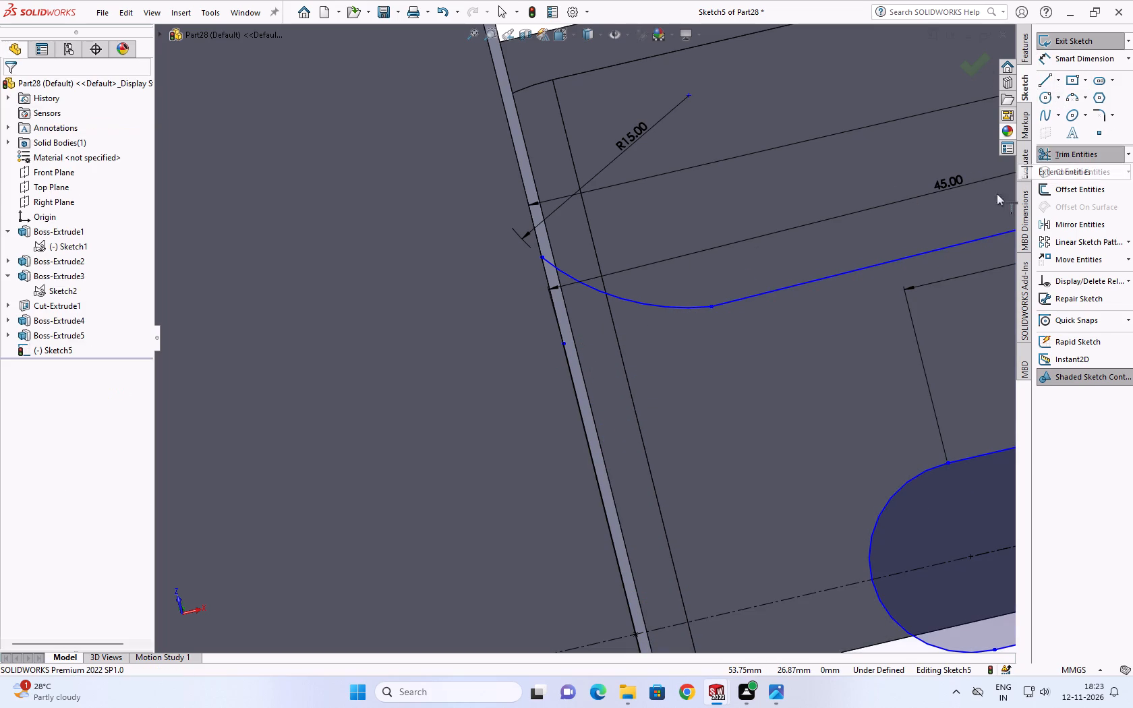
left_click(566, 353)
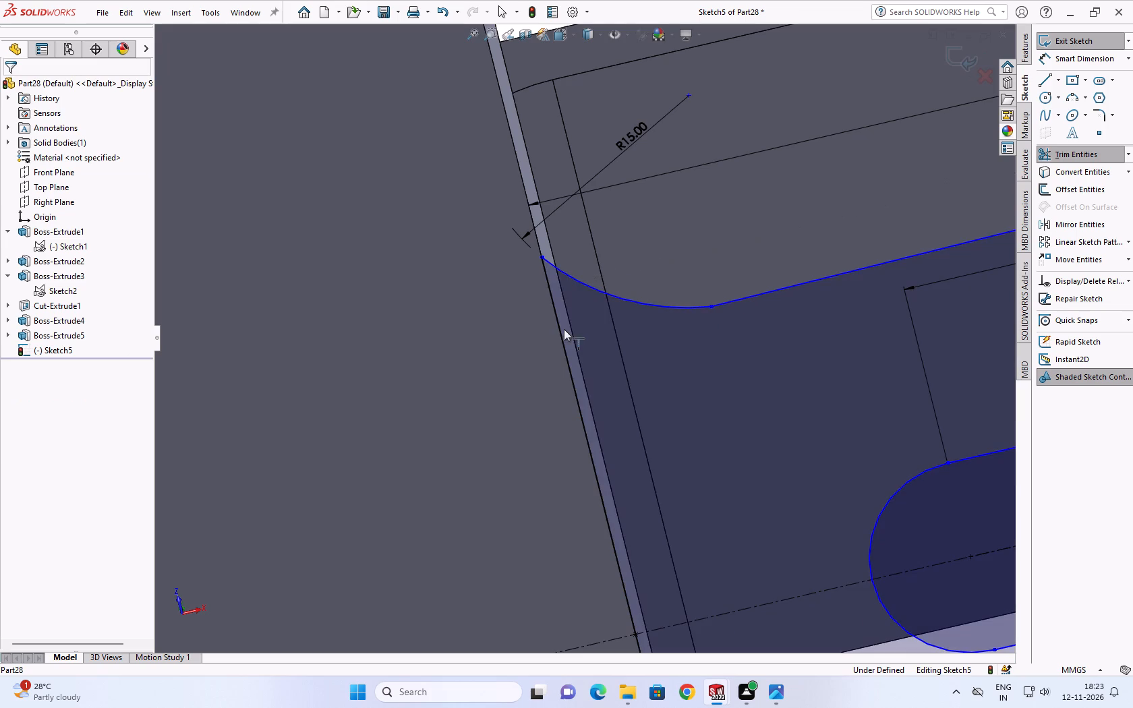
Mirror the 15 mm corner arc about the tab's centreline, keeping the original.
scroll(745, 173, "up", 2)
scroll(697, 277, "up", 4)
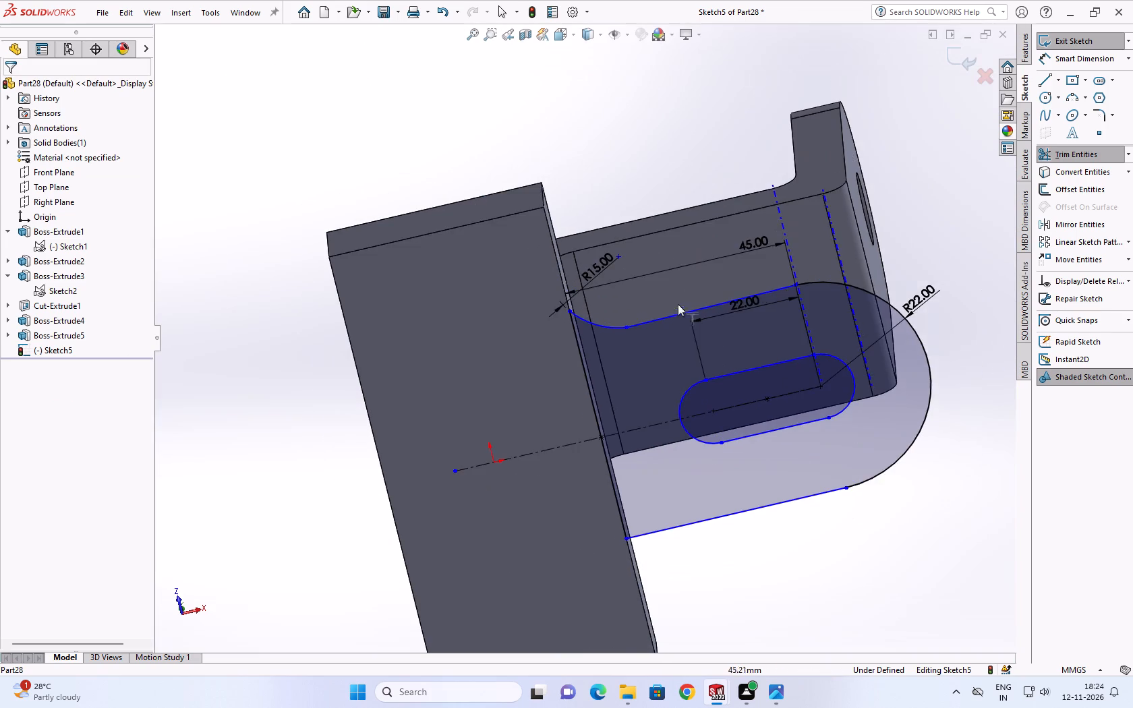
scroll(676, 320, "down", 2)
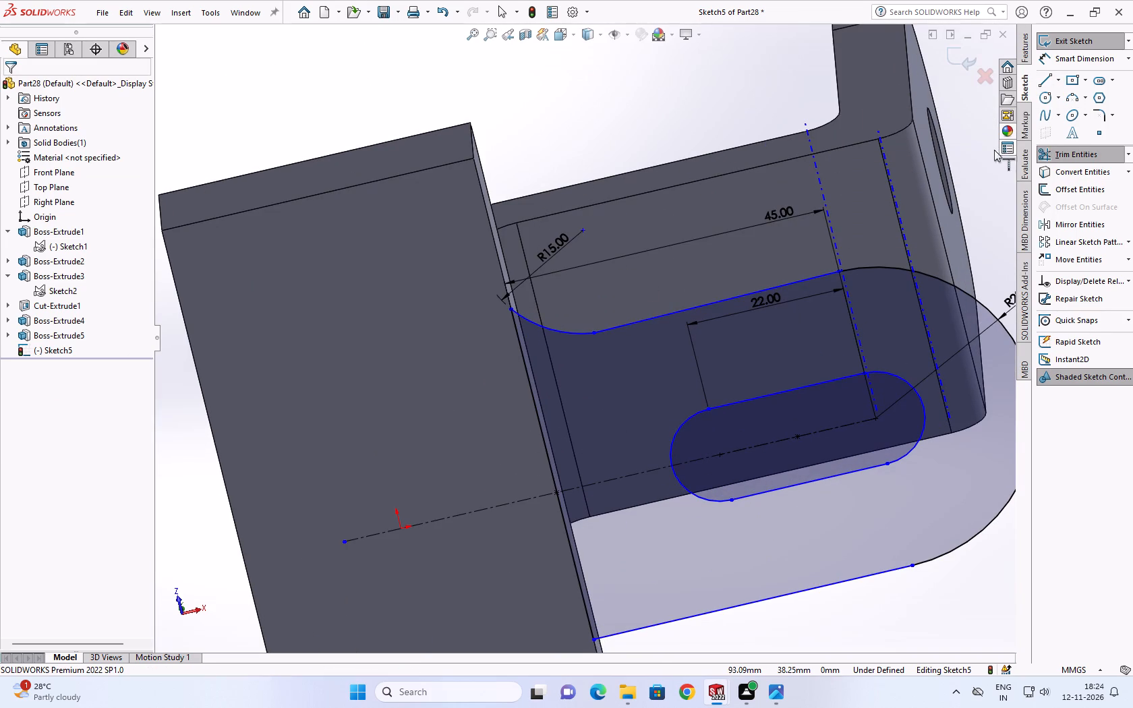
scroll(815, 525, "up", 1)
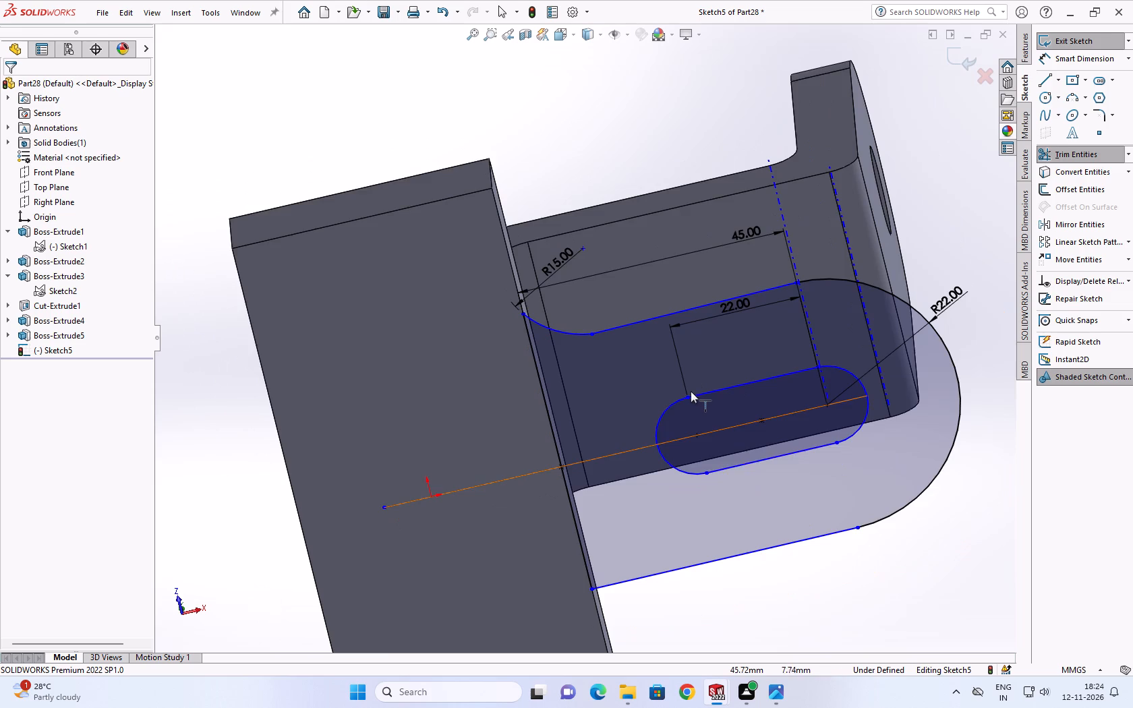
scroll(687, 391, "up", 1)
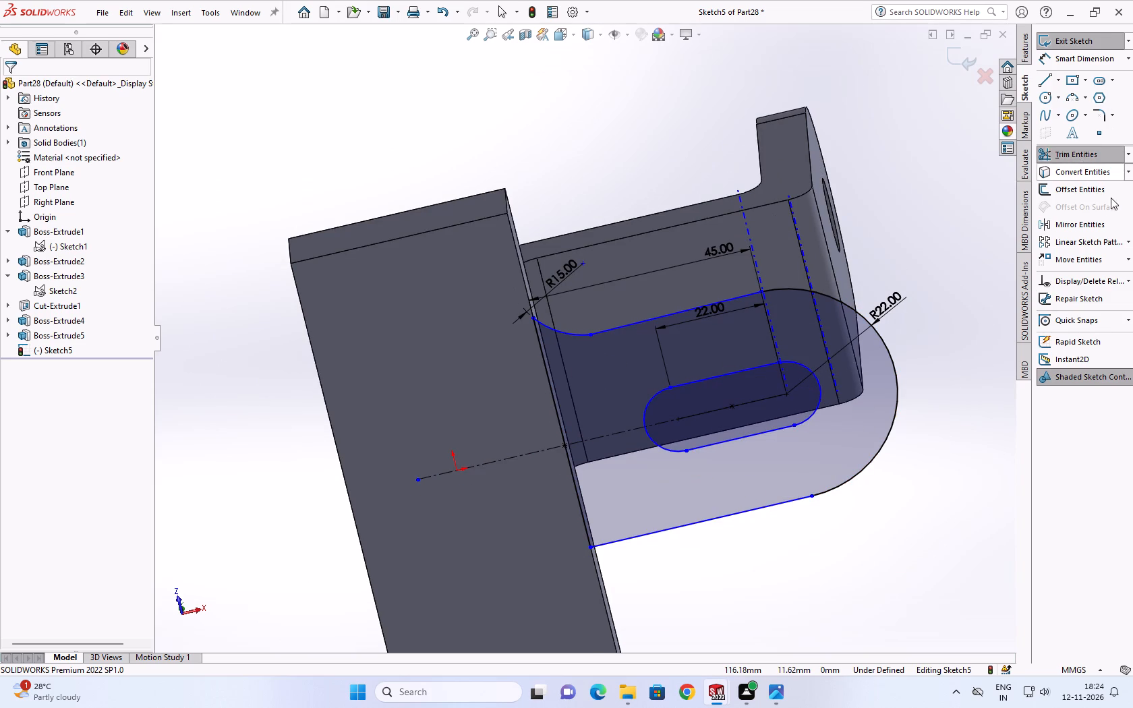
left_click(1095, 230)
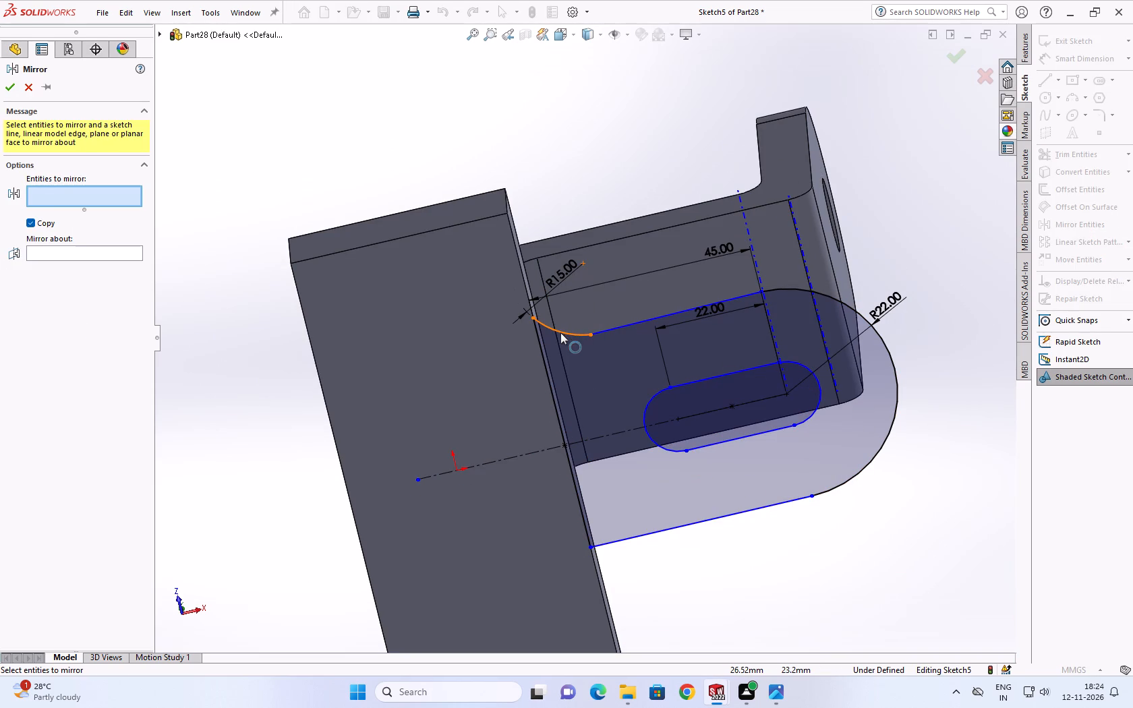
left_click(560, 332)
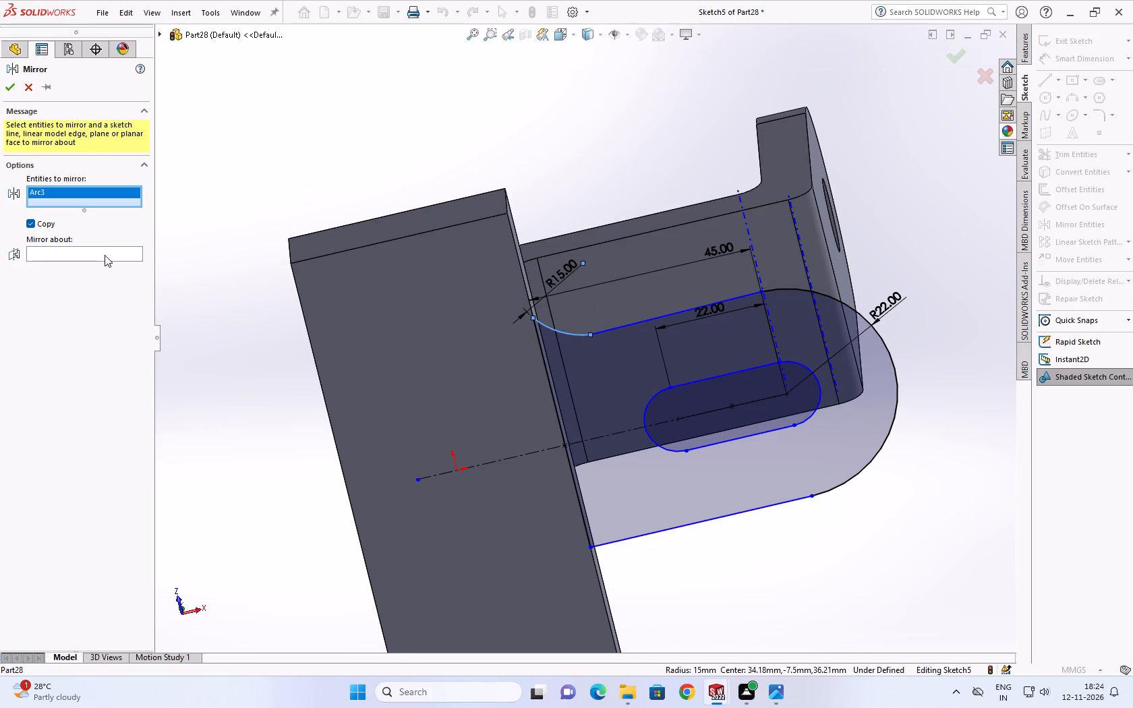
left_click(105, 255)
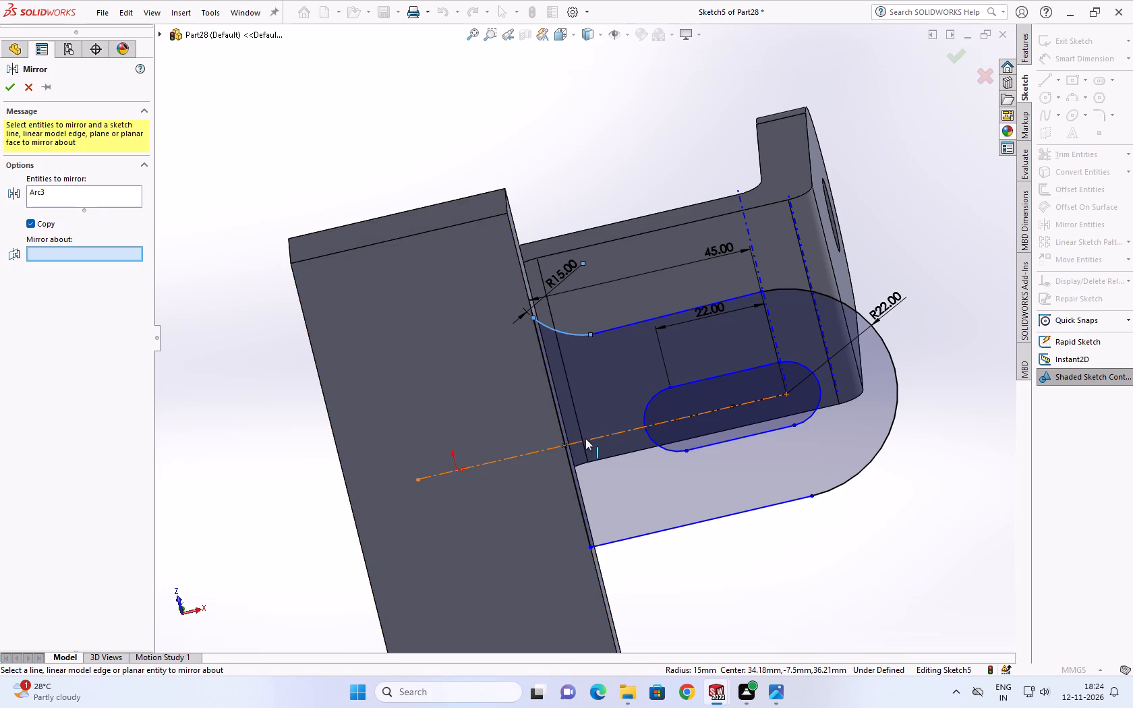
left_click(585, 438)
left_click(14, 94)
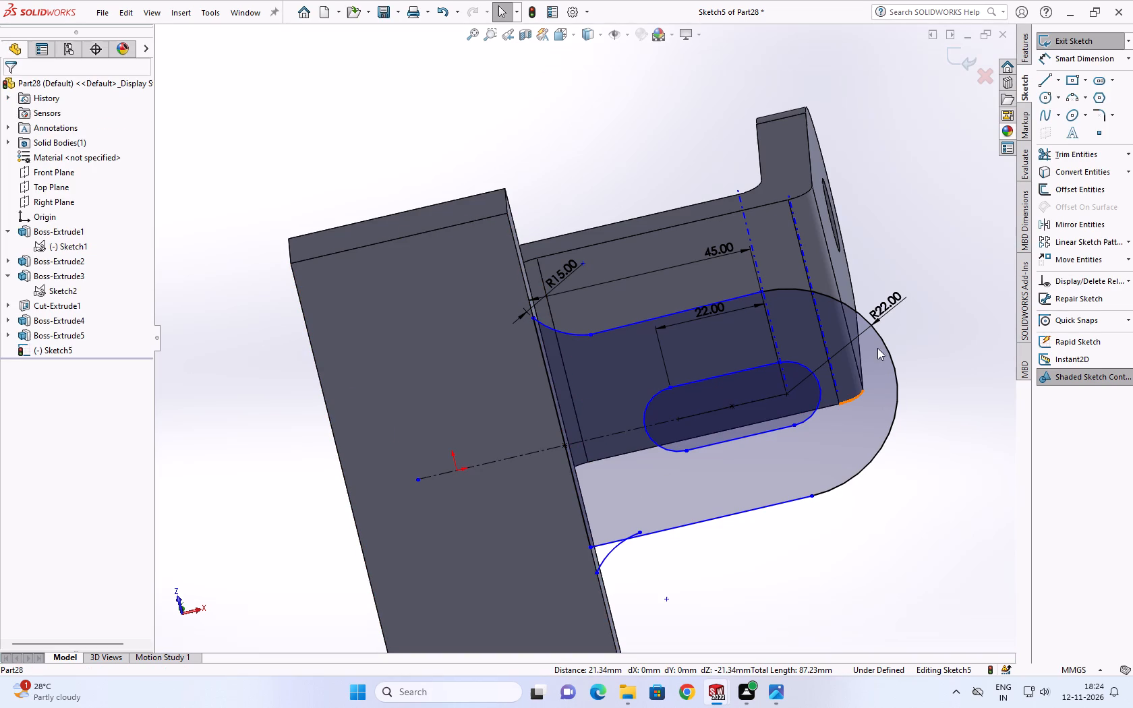
Trim the short piece of the tab's -Z straight side between the mirrored corner arc and the base block edge.
scroll(682, 484, "down", 2)
left_click(1101, 154)
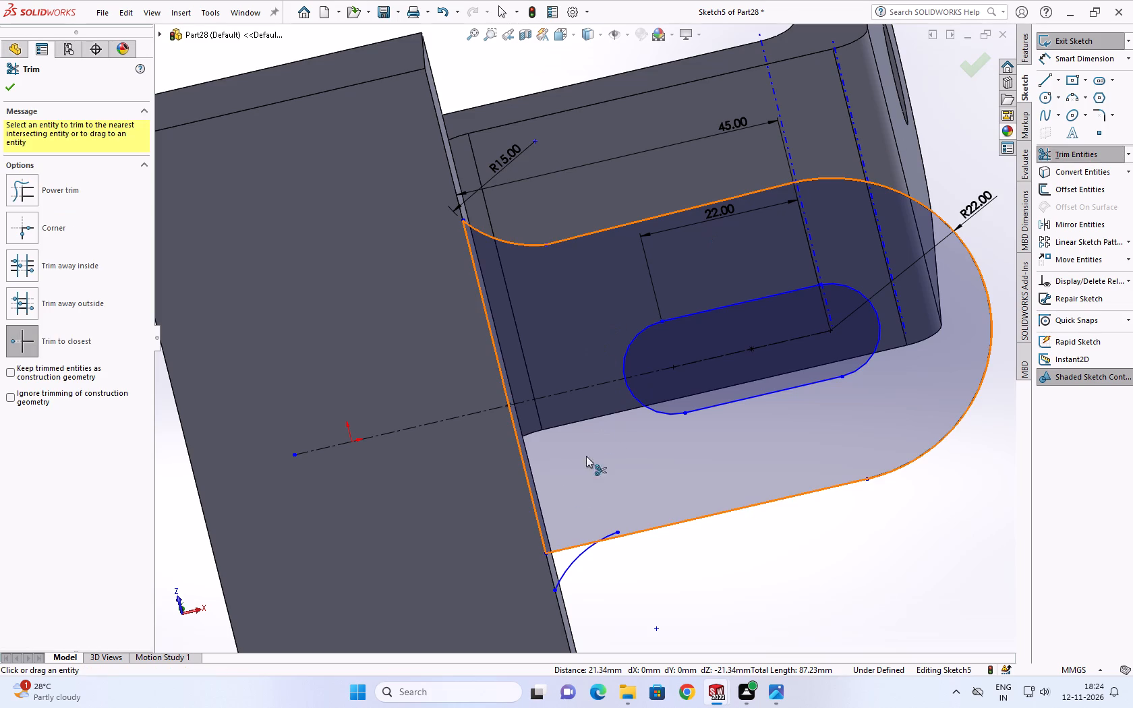
left_click(558, 548)
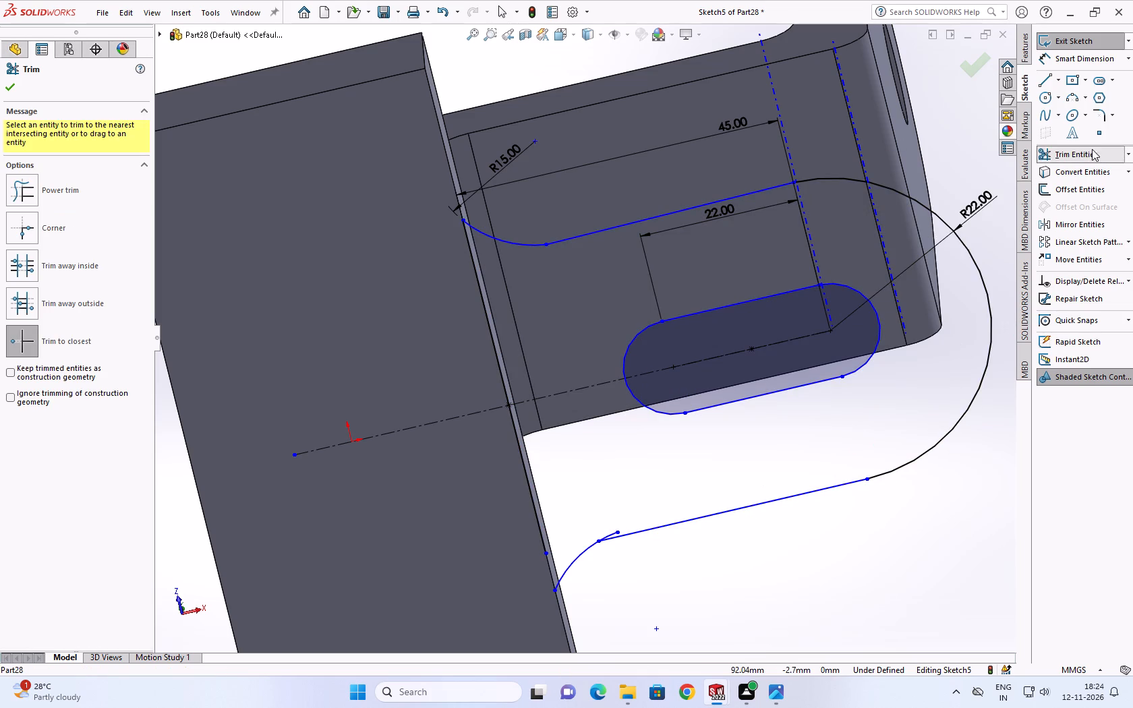
Extend the tab's closing line along the base block edge to the end of the mirrored corner arc.
left_click(1131, 156)
left_click(1091, 173)
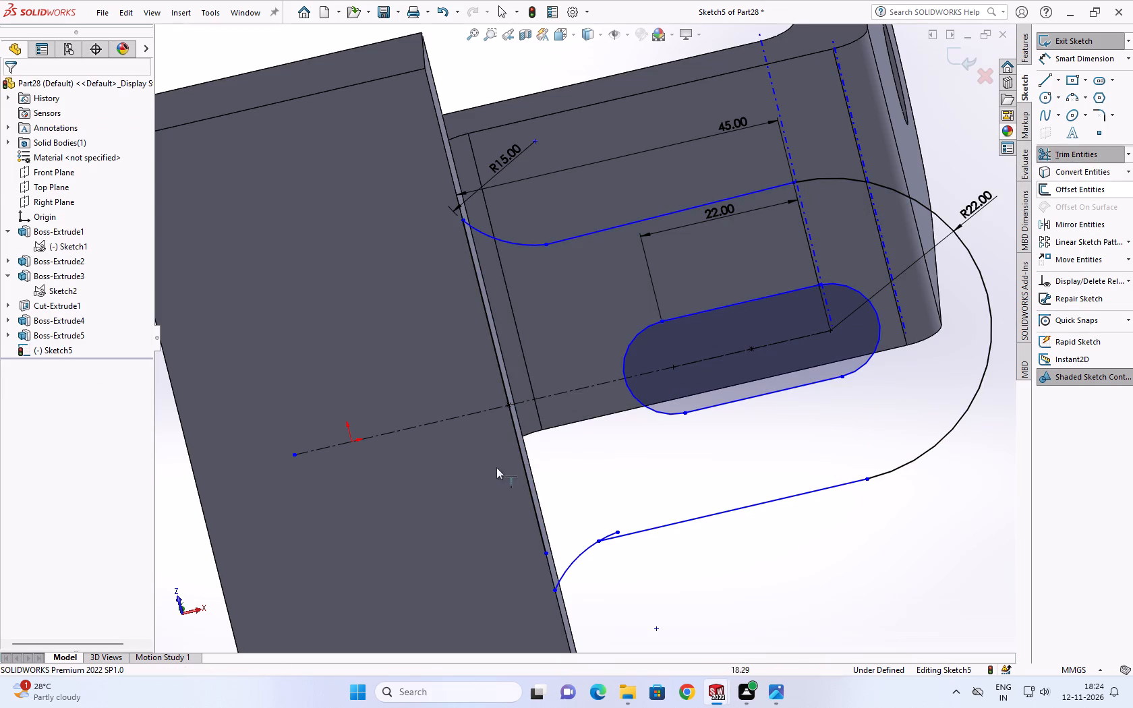
left_click(537, 519)
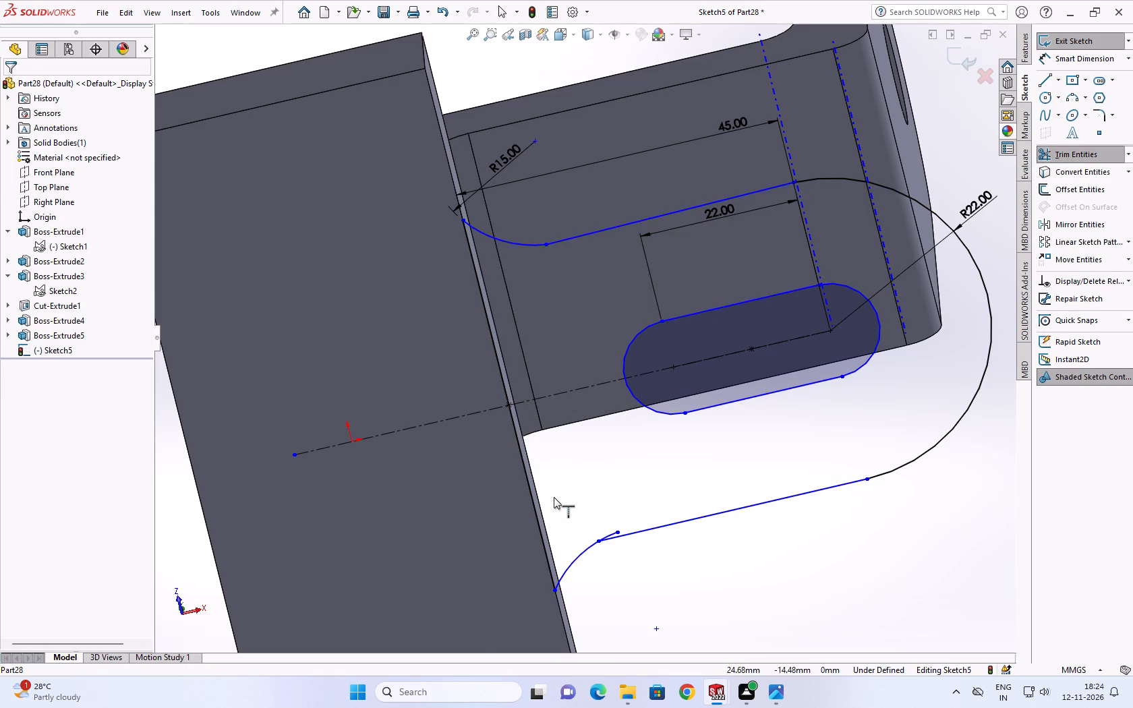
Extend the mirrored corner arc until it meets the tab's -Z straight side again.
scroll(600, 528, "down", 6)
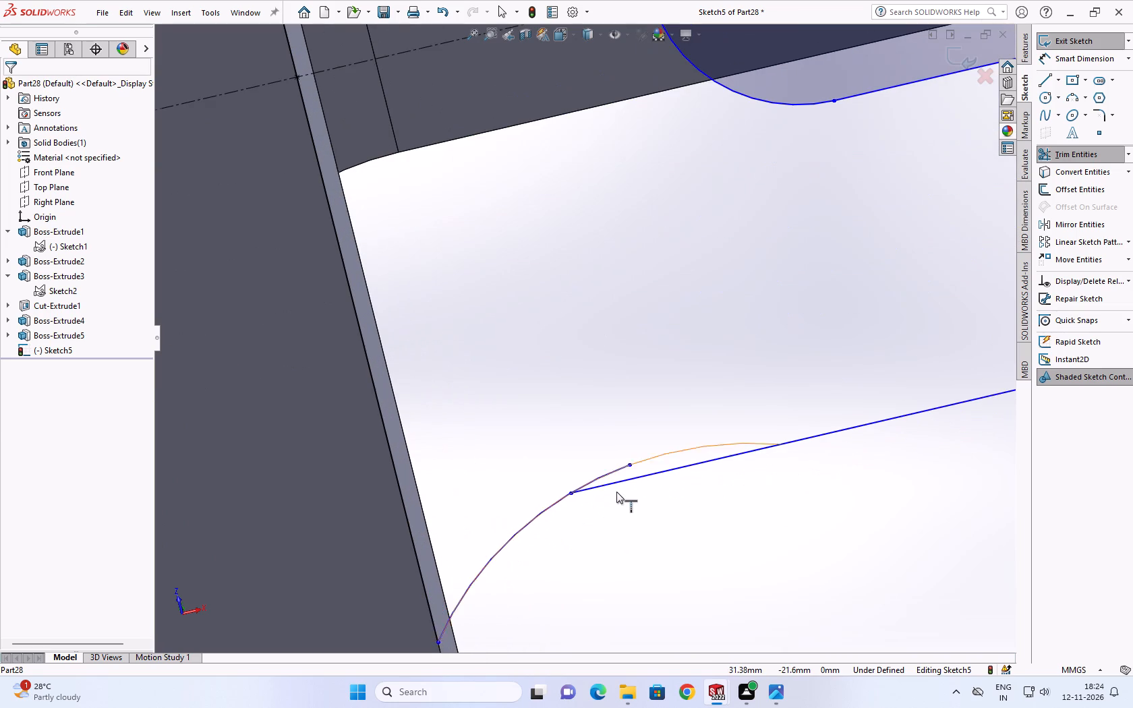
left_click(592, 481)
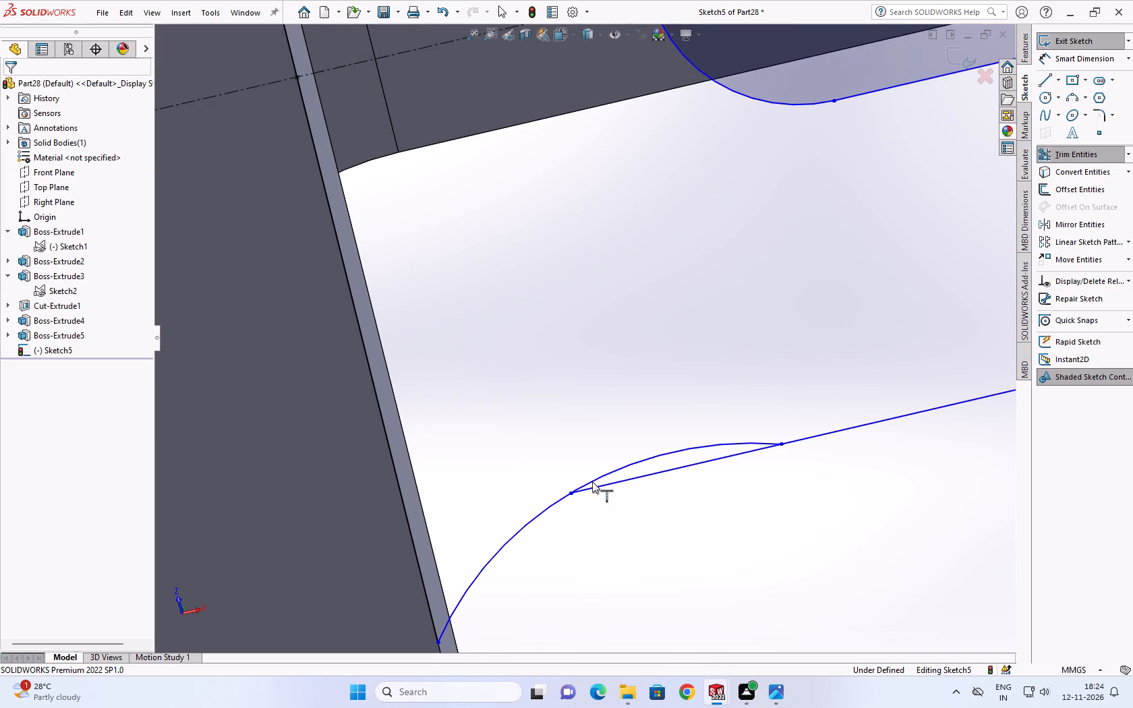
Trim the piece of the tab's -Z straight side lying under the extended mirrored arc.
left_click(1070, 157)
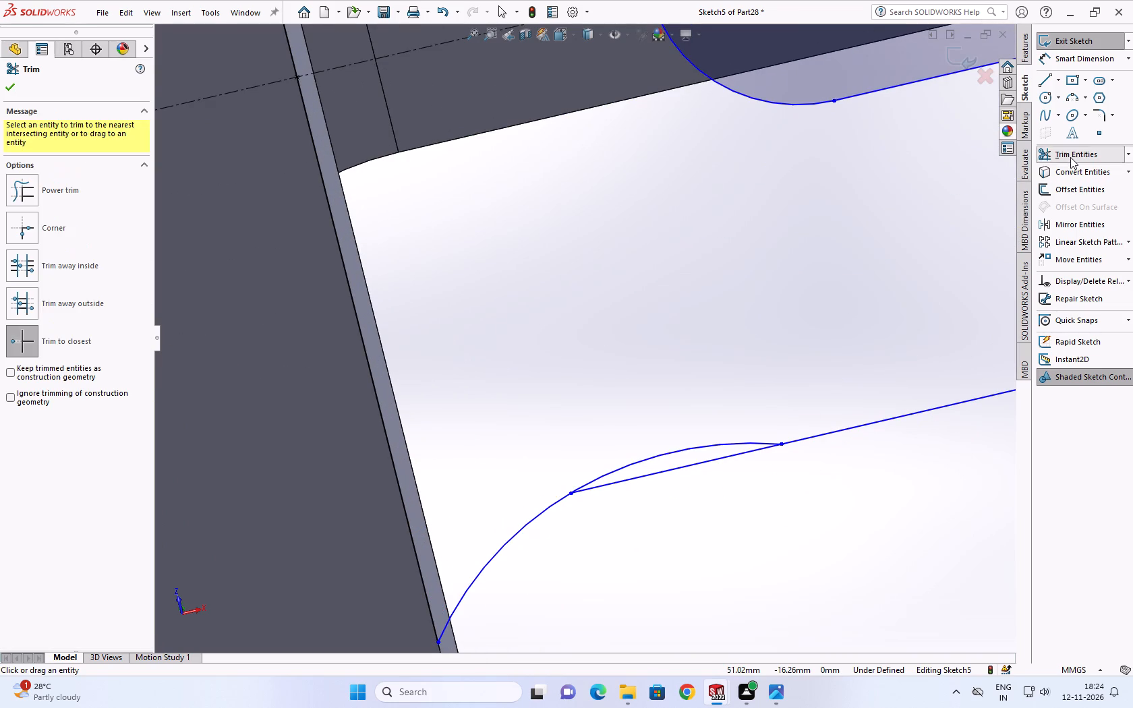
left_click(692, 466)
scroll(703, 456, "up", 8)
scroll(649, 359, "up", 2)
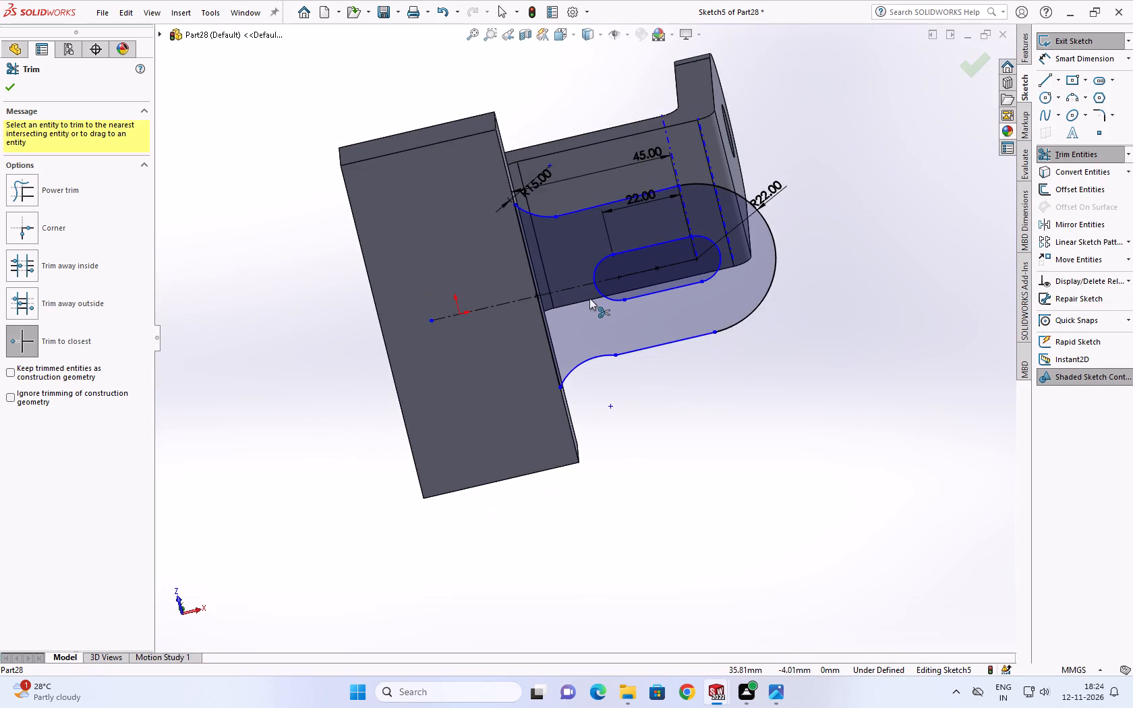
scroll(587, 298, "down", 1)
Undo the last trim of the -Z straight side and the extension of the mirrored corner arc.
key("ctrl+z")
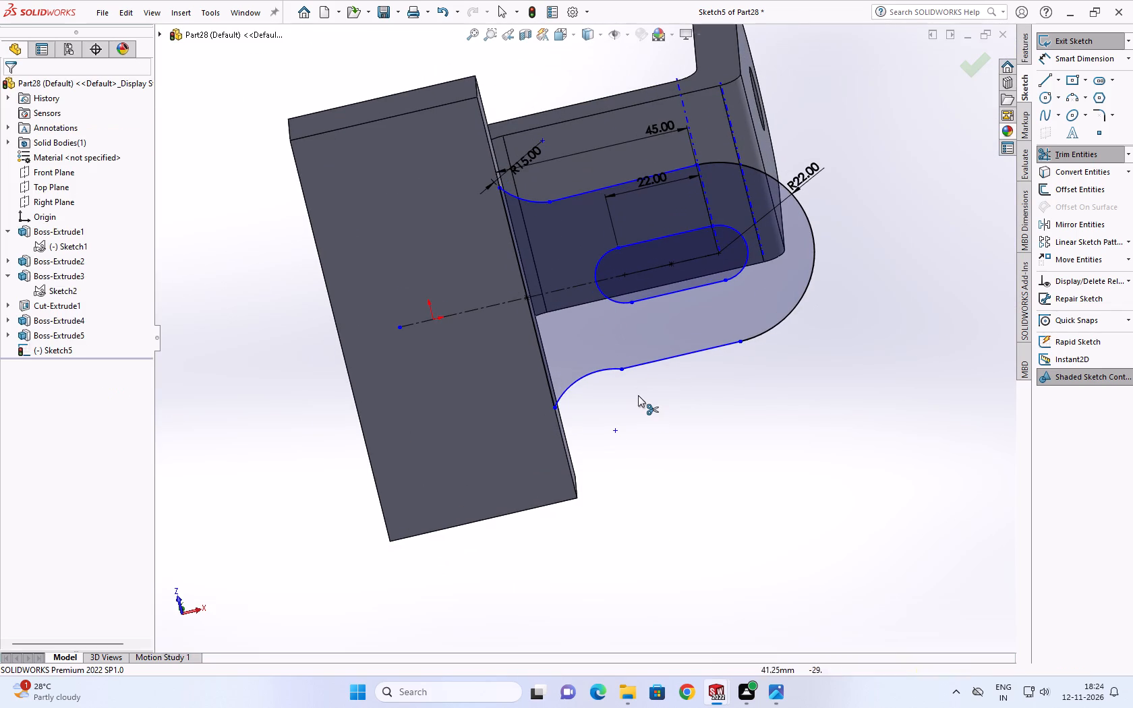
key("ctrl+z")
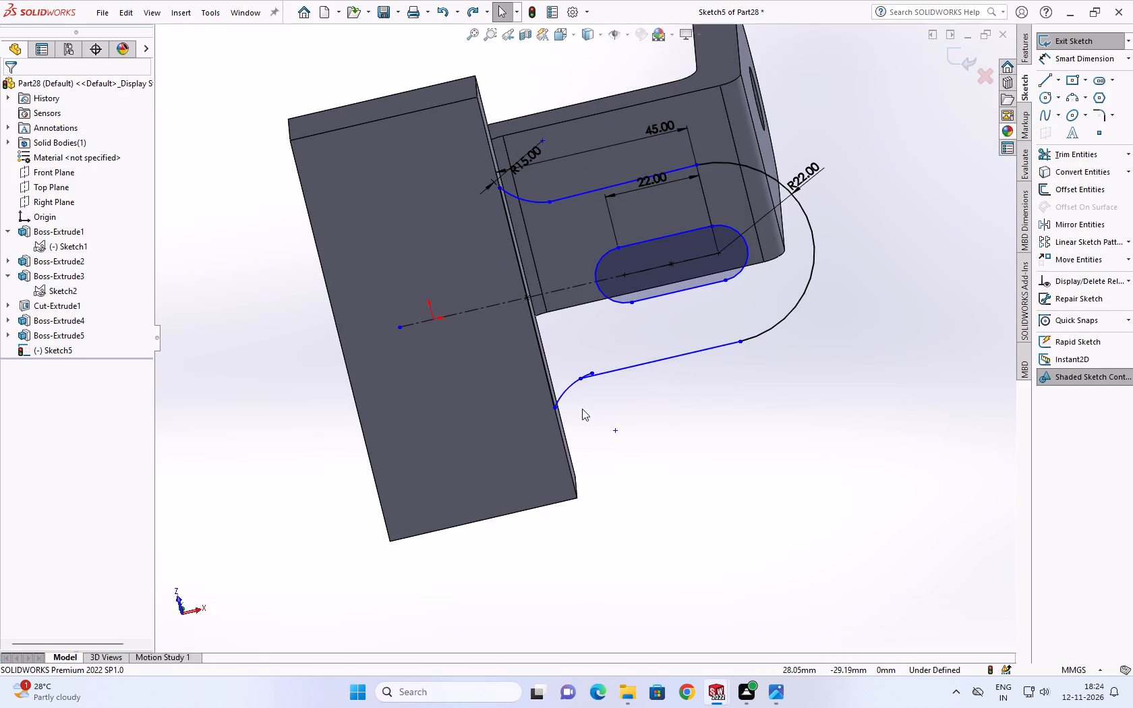
Make the 15 mm corner arc tangent to the tab's +Z straight side.
scroll(582, 409, "down", 3)
key("Escape")
scroll(582, 287, "up", 4)
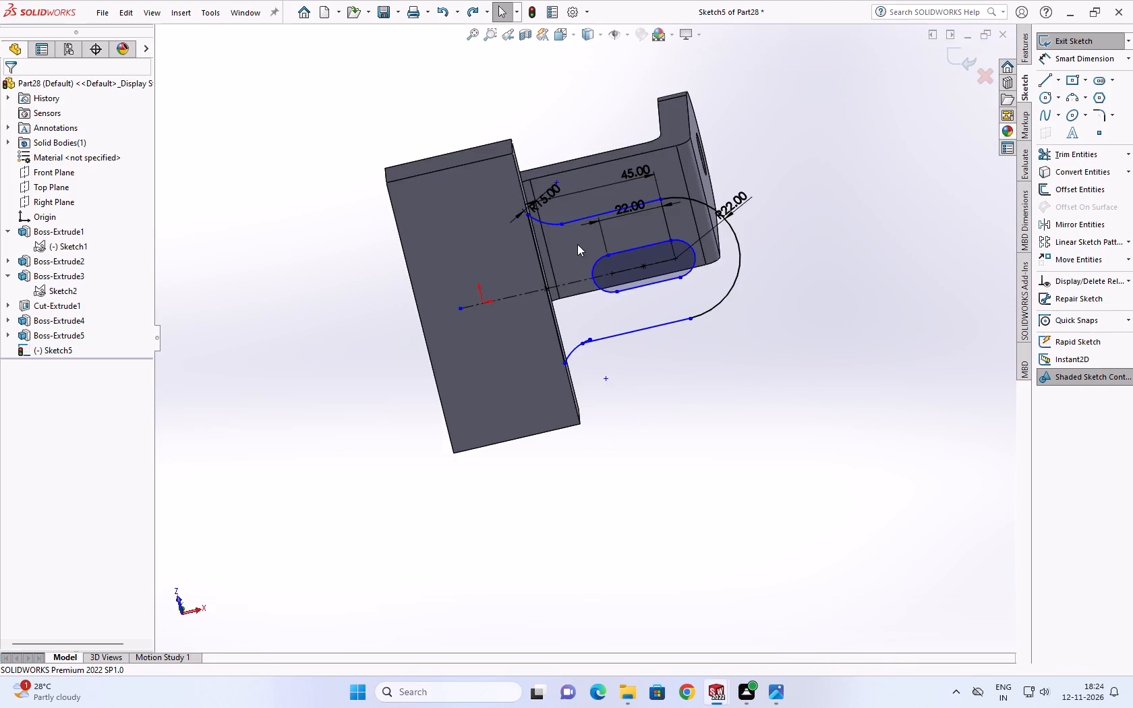
scroll(576, 242, "down", 9)
scroll(550, 301, "up", 2)
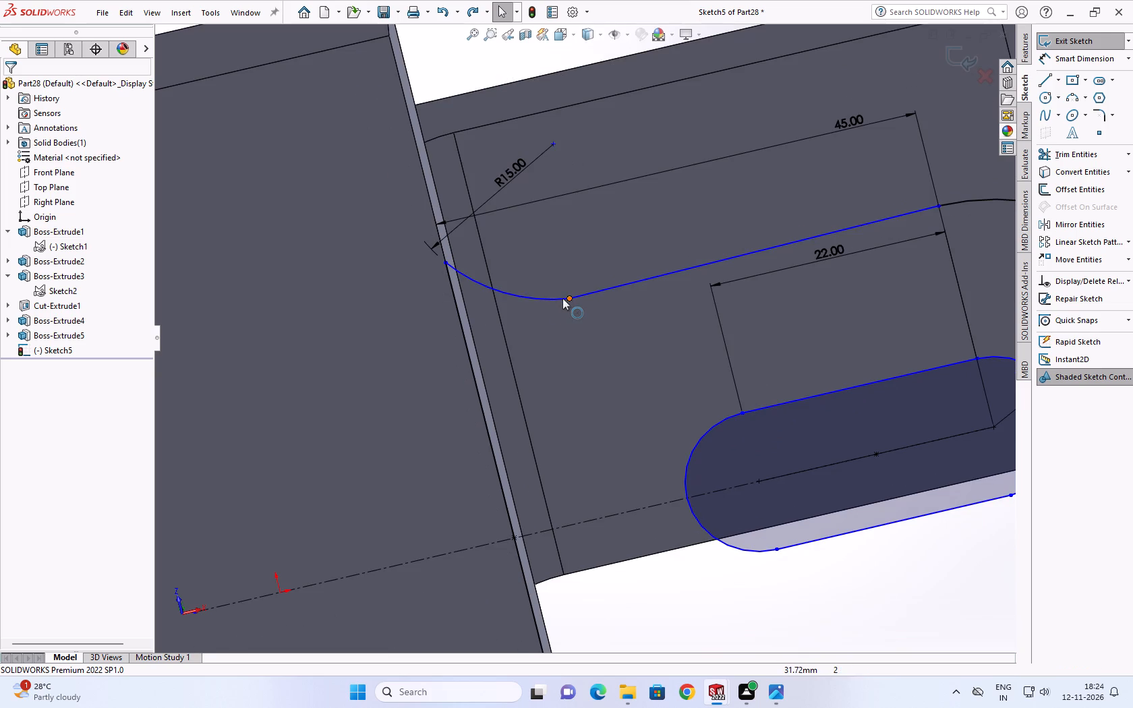
left_click(562, 298, "ctrl")
left_click(585, 294, "ctrl")
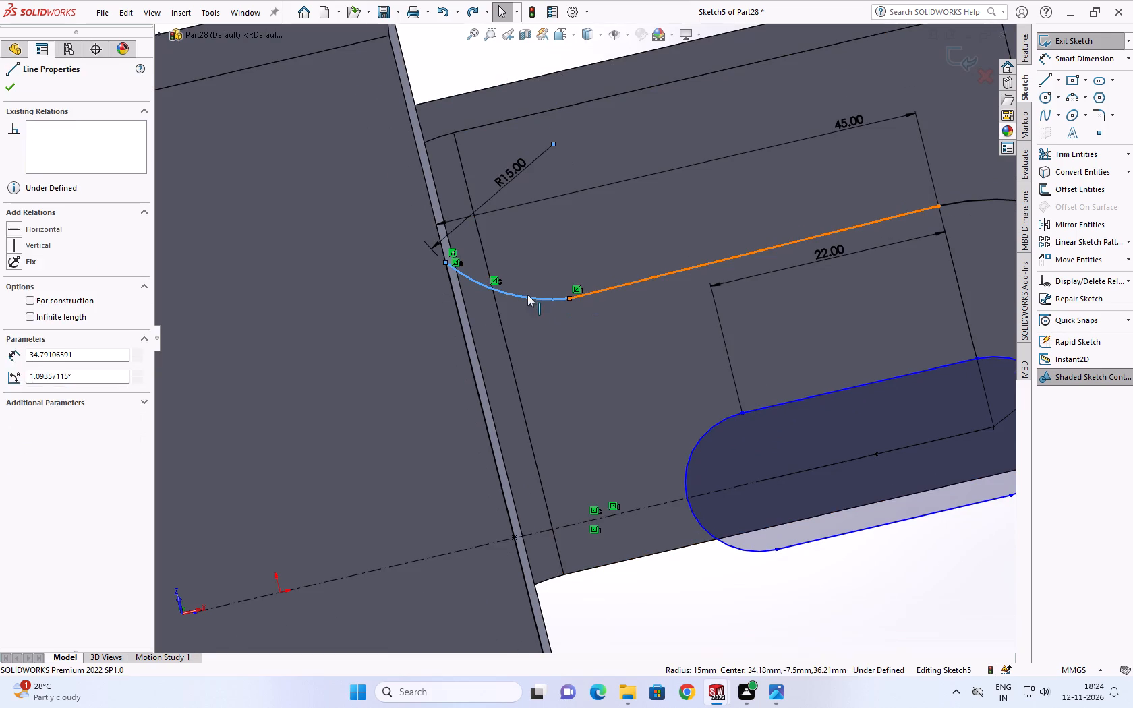
left_click(18, 304)
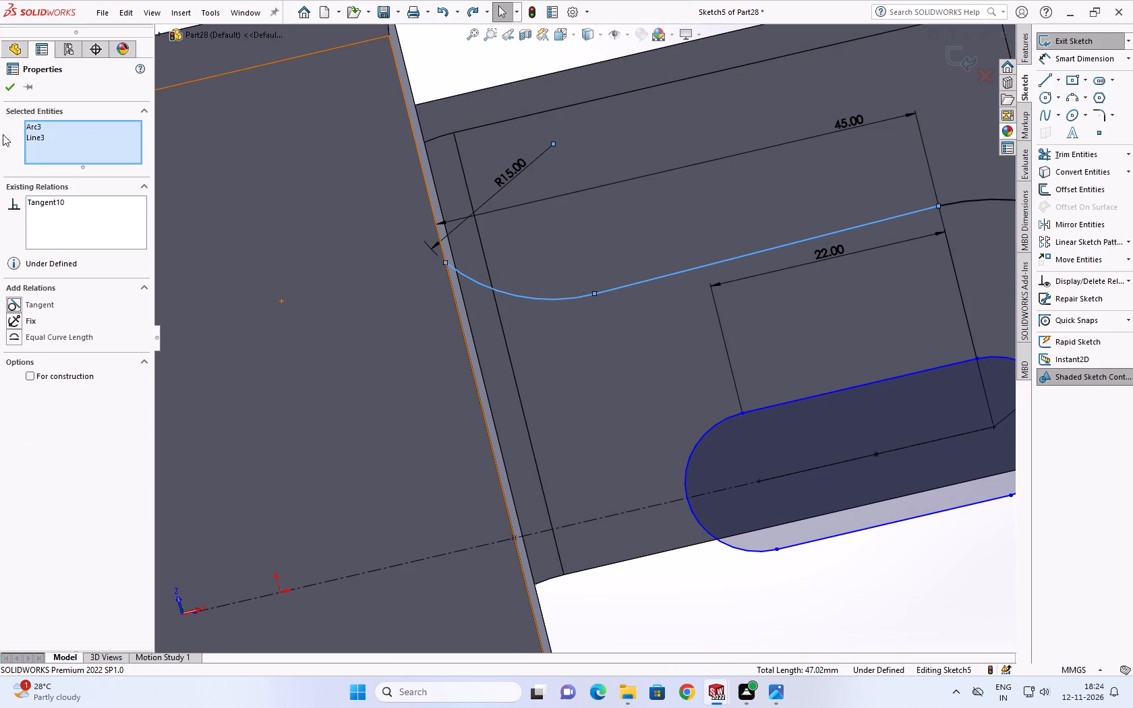
left_click(9, 89)
Make the mirrored corner arc tangent to the tab's -Z straight side.
scroll(188, 250, "up", 4)
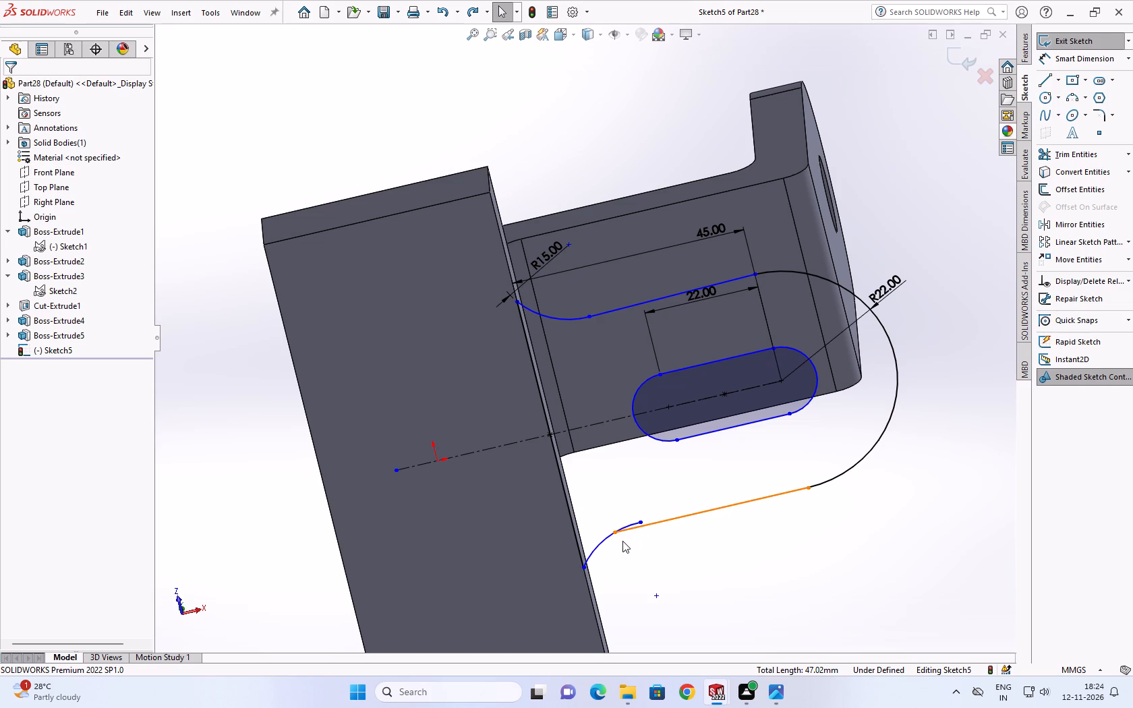
left_click(604, 537, "ctrl")
left_click(639, 529, "ctrl")
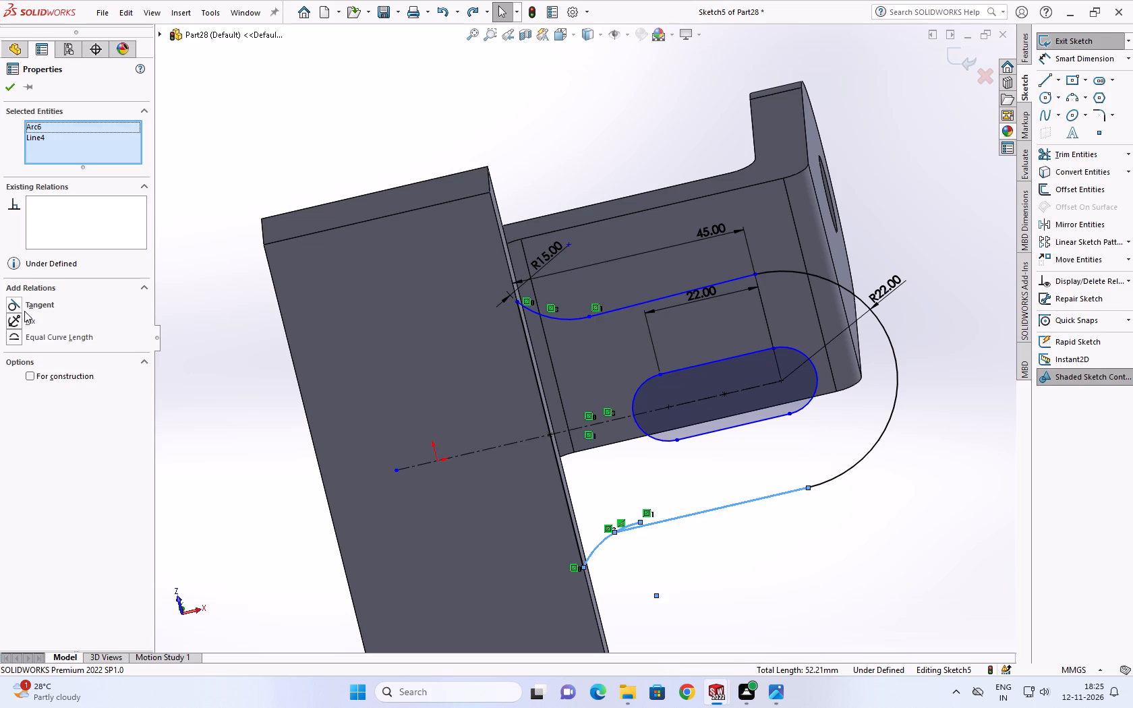
left_click(7, 304)
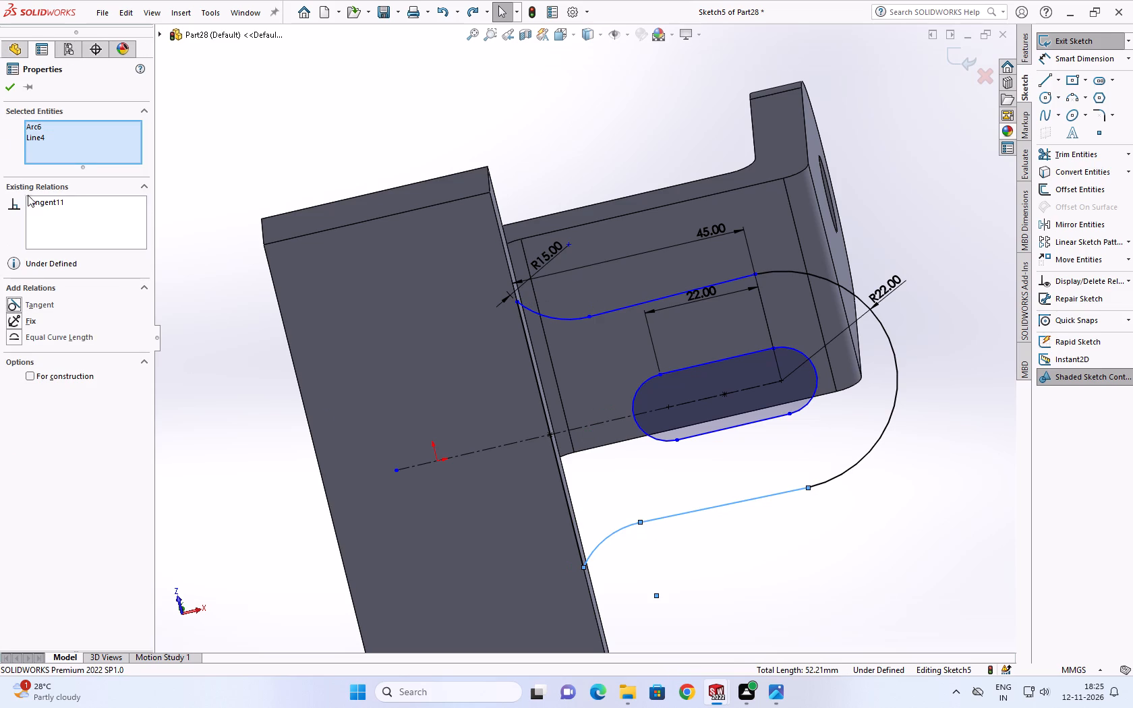
left_click(13, 94)
Extrude the tab region around the slot Up To Surface to the base block's top face, merging the result.
scroll(373, 216, "up", 3)
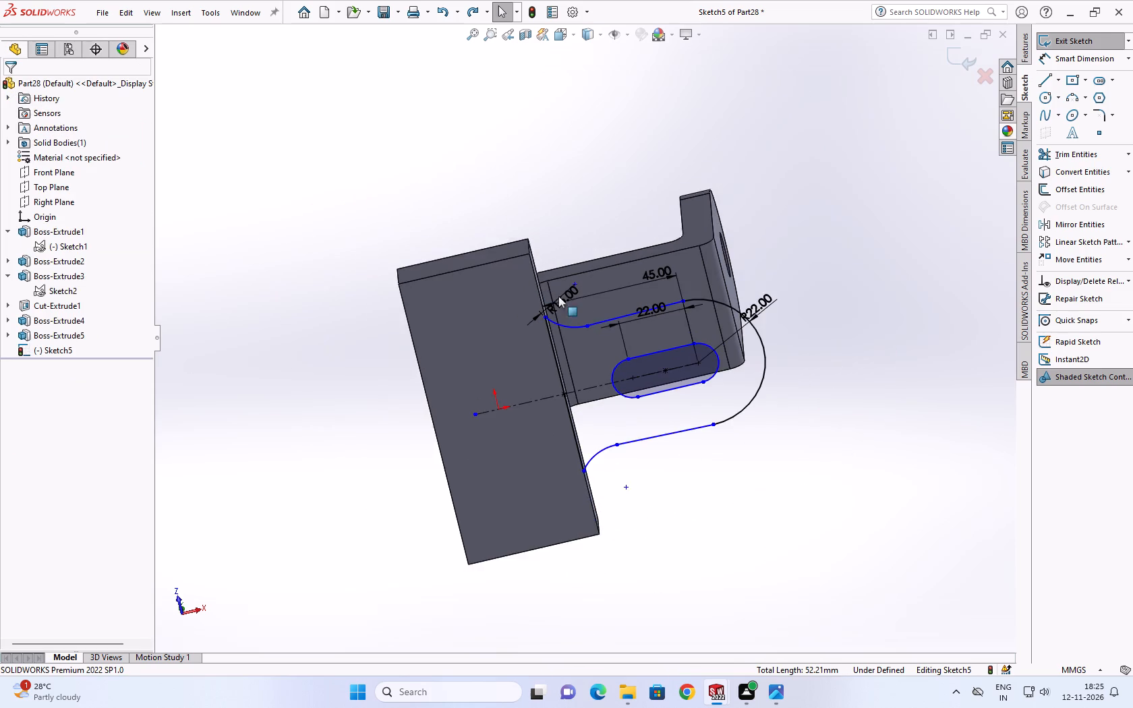
middle_click_drag(596, 314, 544, 339)
scroll(594, 316, "down", 1)
scroll(542, 389, "down", 2)
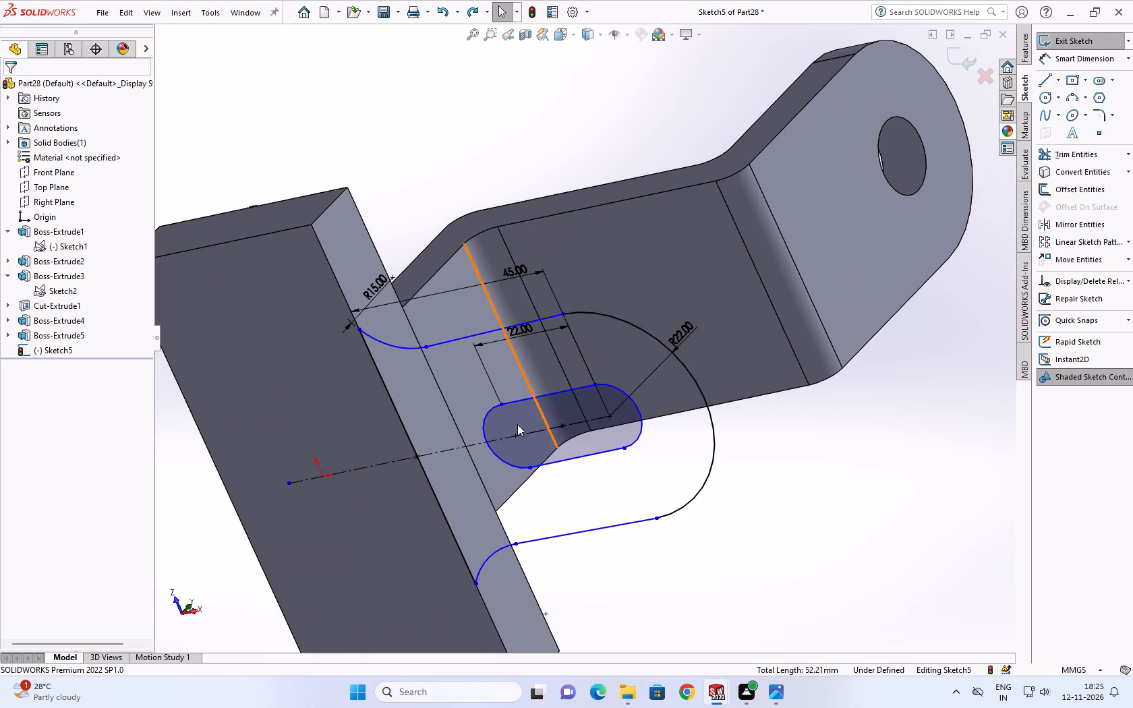
scroll(523, 523, "down", 3)
middle_click_drag(519, 517, 557, 417)
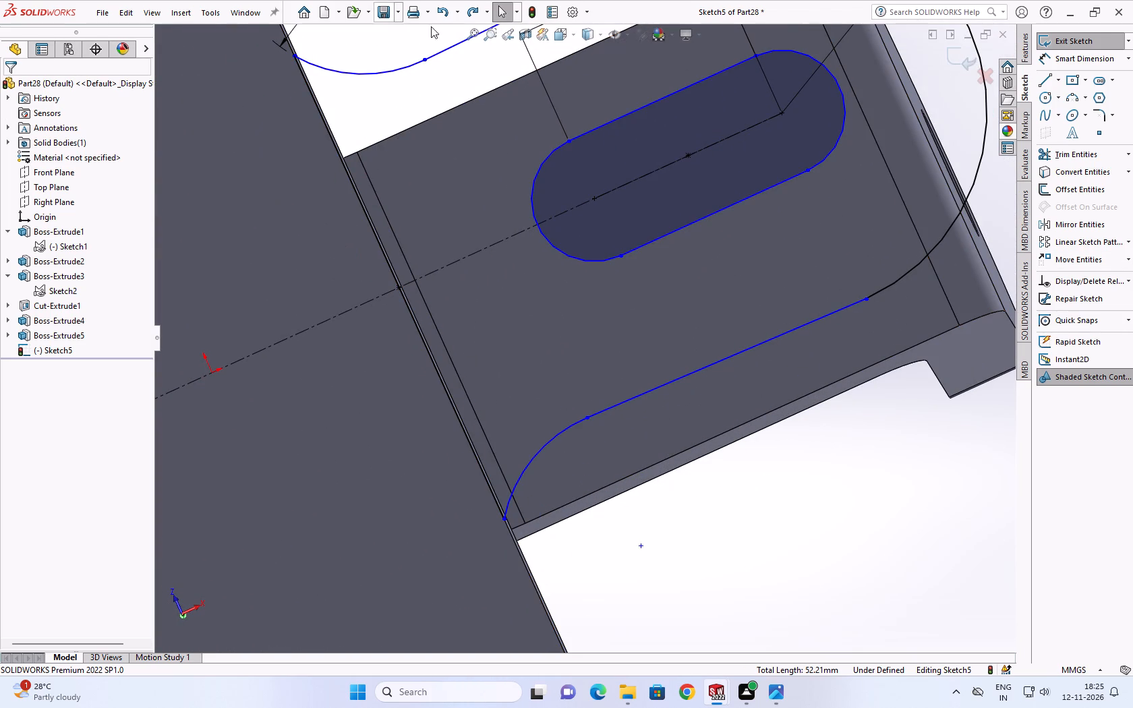
left_click(1022, 46)
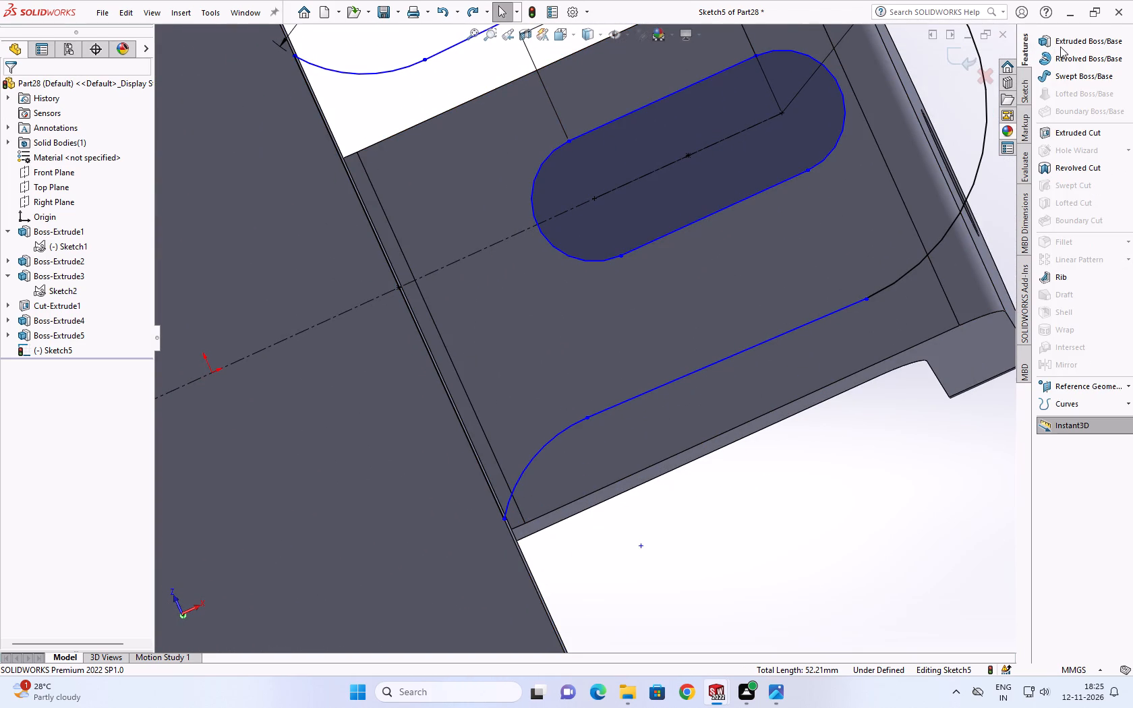
left_click(1061, 46)
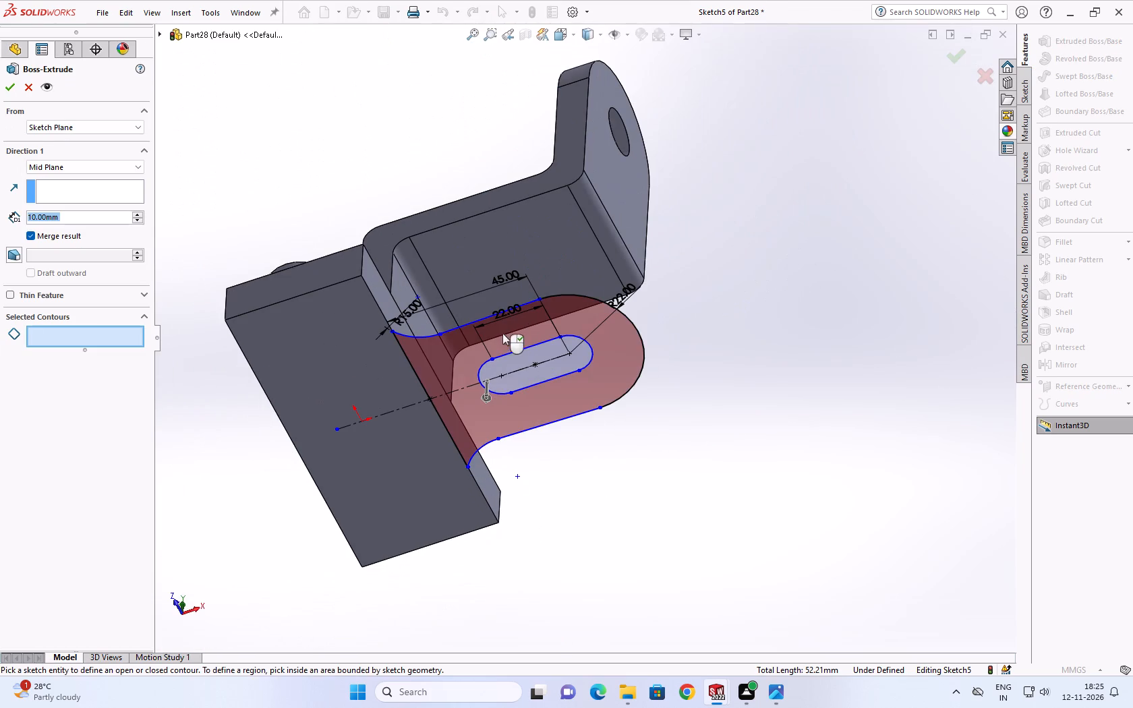
left_click(500, 337)
middle_click_drag(422, 303, 344, 411)
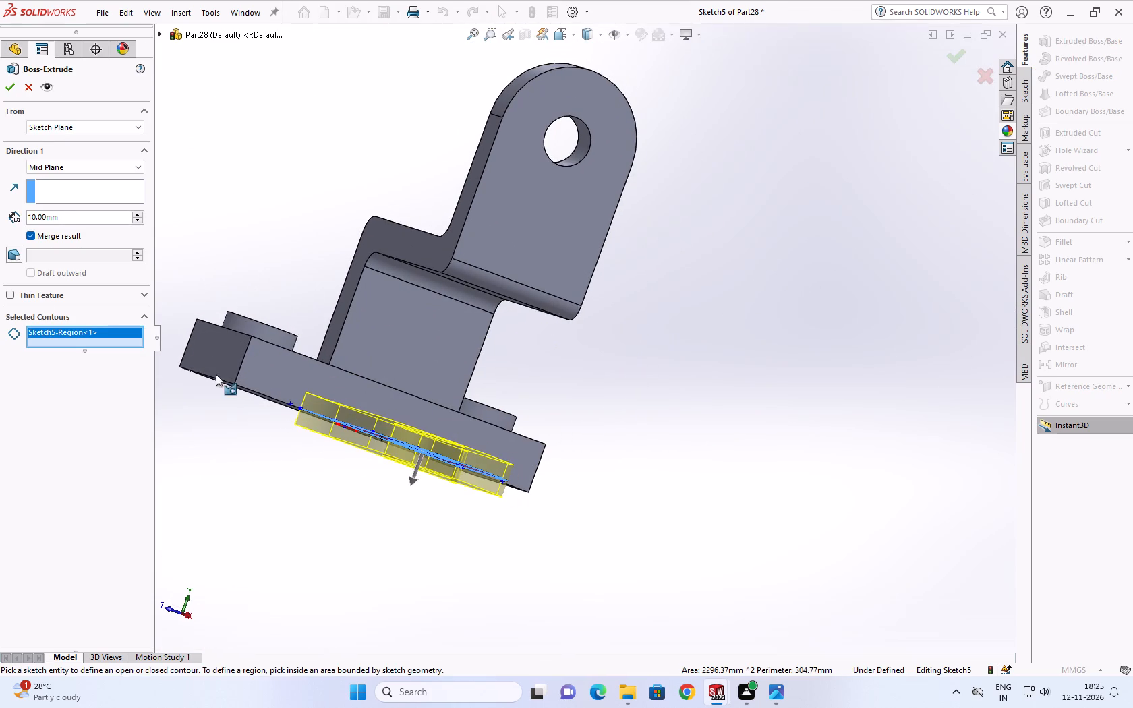
left_click(61, 168)
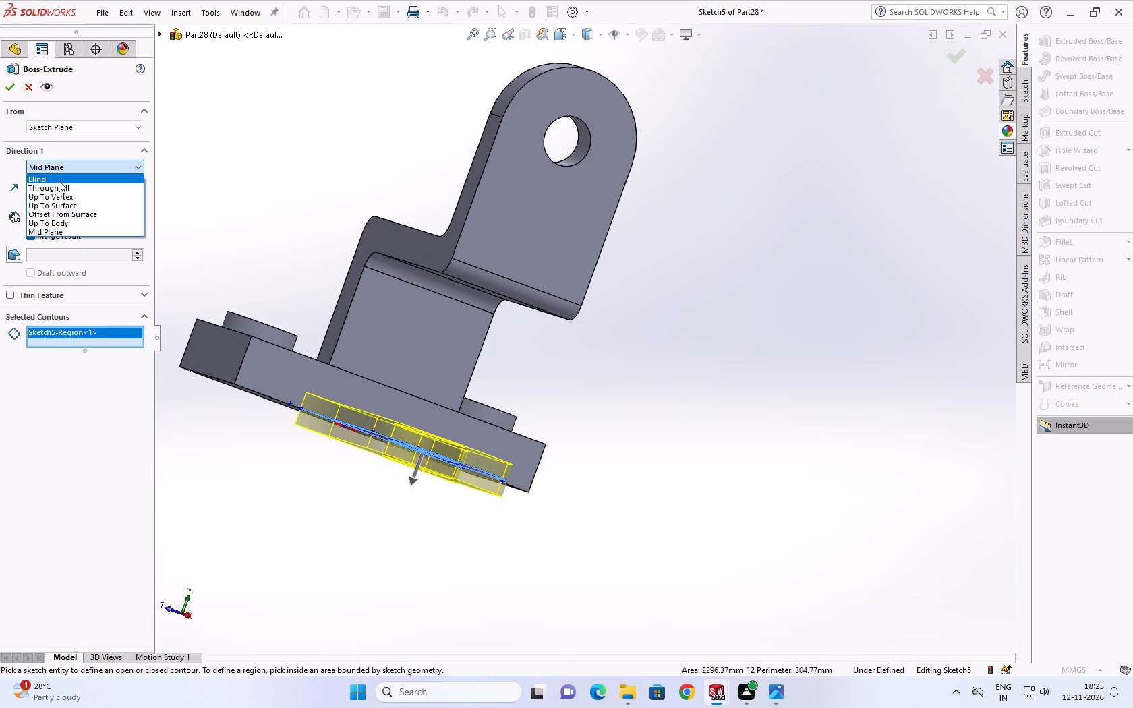
left_click(74, 208)
scroll(220, 301, "down", 1)
middle_click_drag(226, 306, 240, 427)
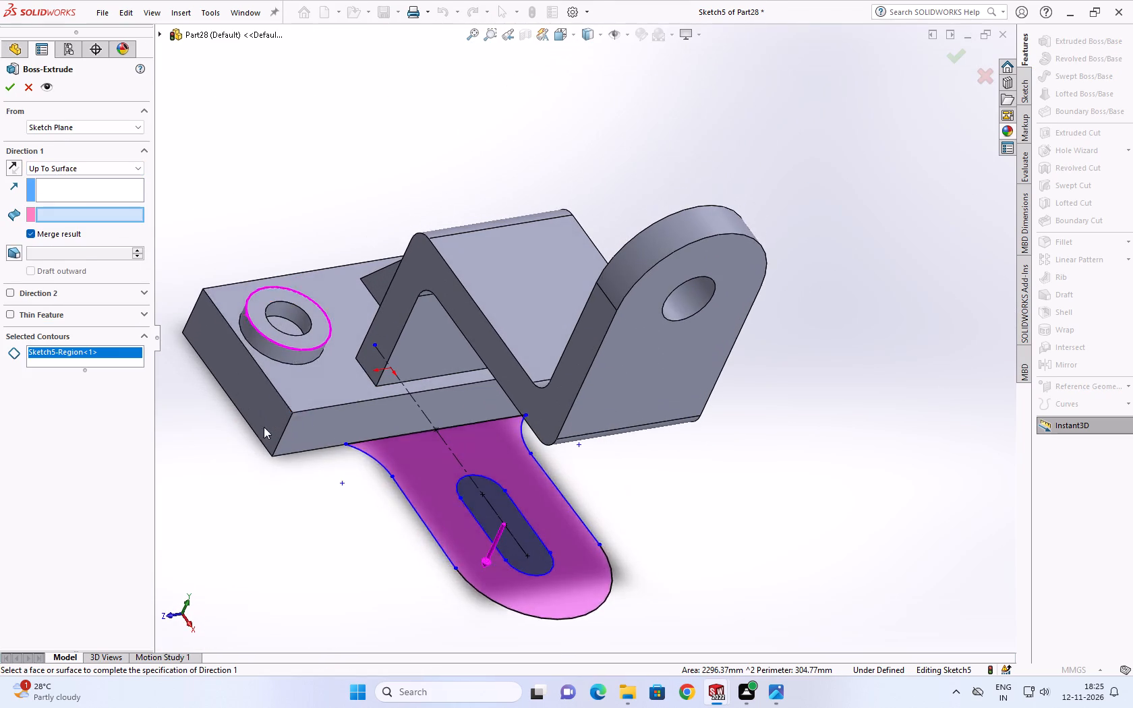
left_click(300, 384)
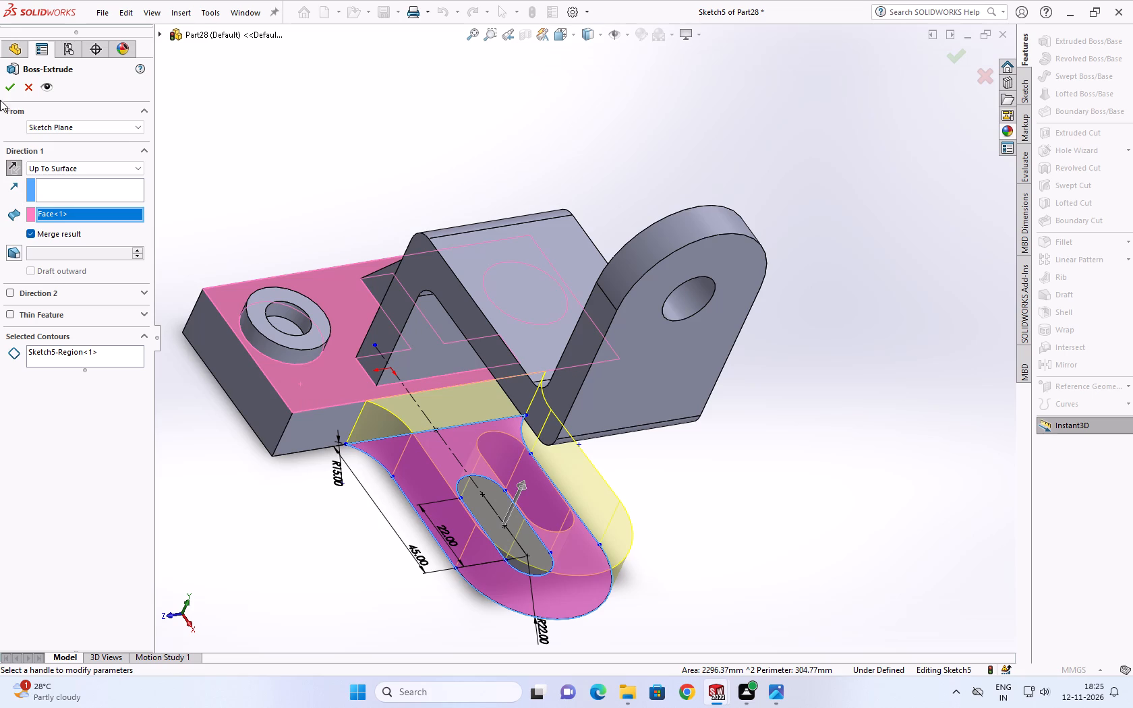
left_click(11, 88)
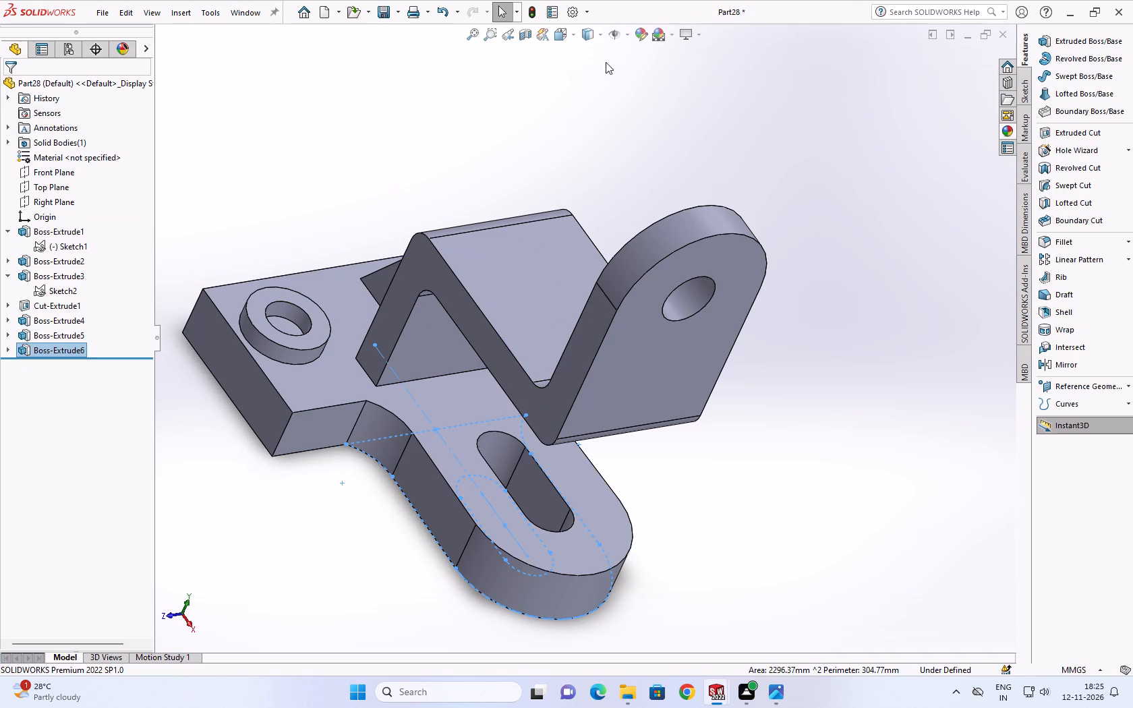
left_click(606, 62)
Apply a green appearance (RGB 0, 255, 0) to the whole part.
middle_click_drag(633, 96, 447, 84)
scroll(720, 142, "down", 1)
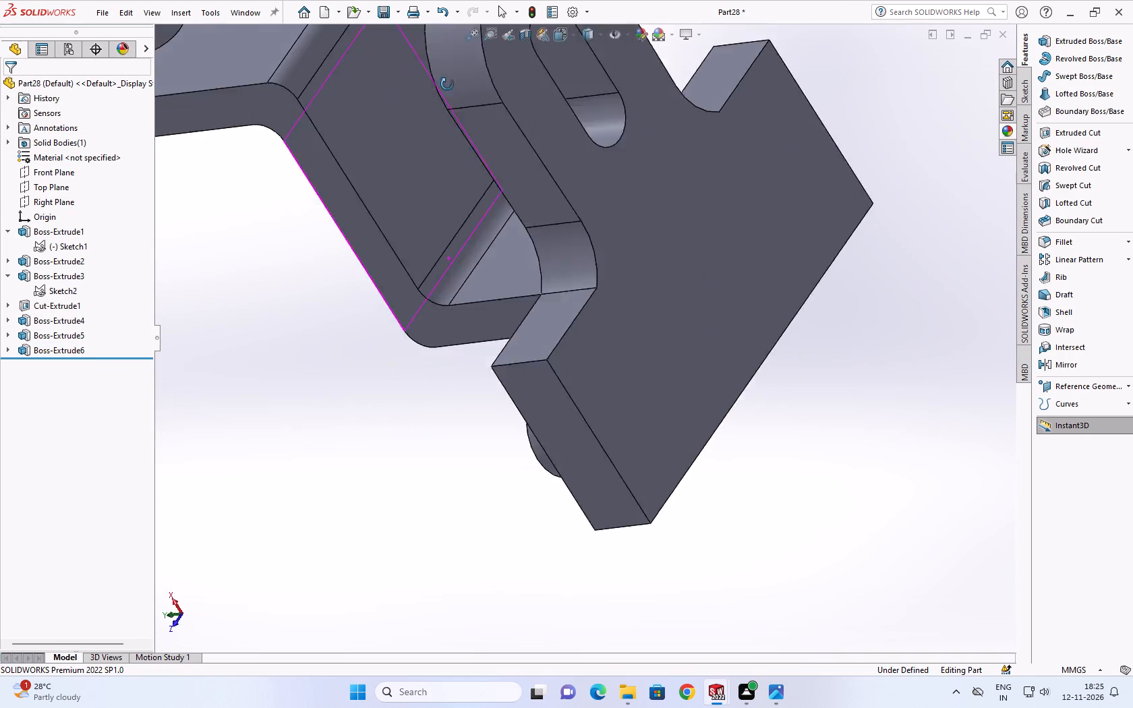
middle_click_drag(447, 84, 595, 0)
scroll(736, 39, "up", 1)
scroll(608, 186, "up", 2)
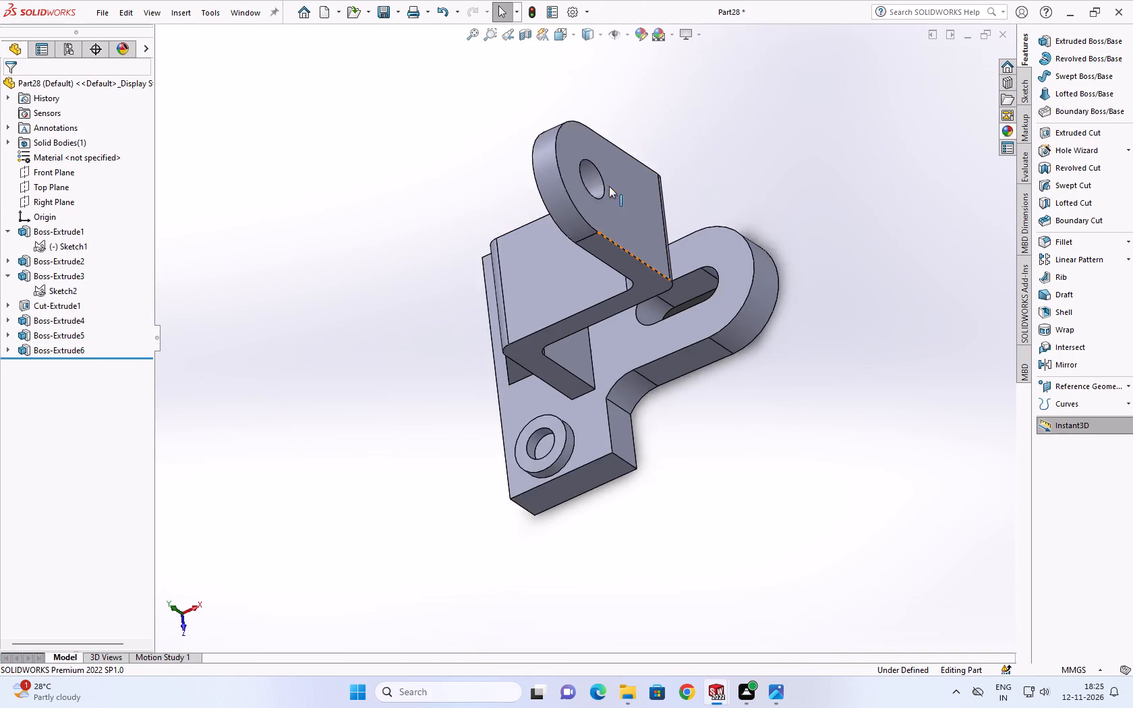
middle_click_drag(609, 186, 595, 90)
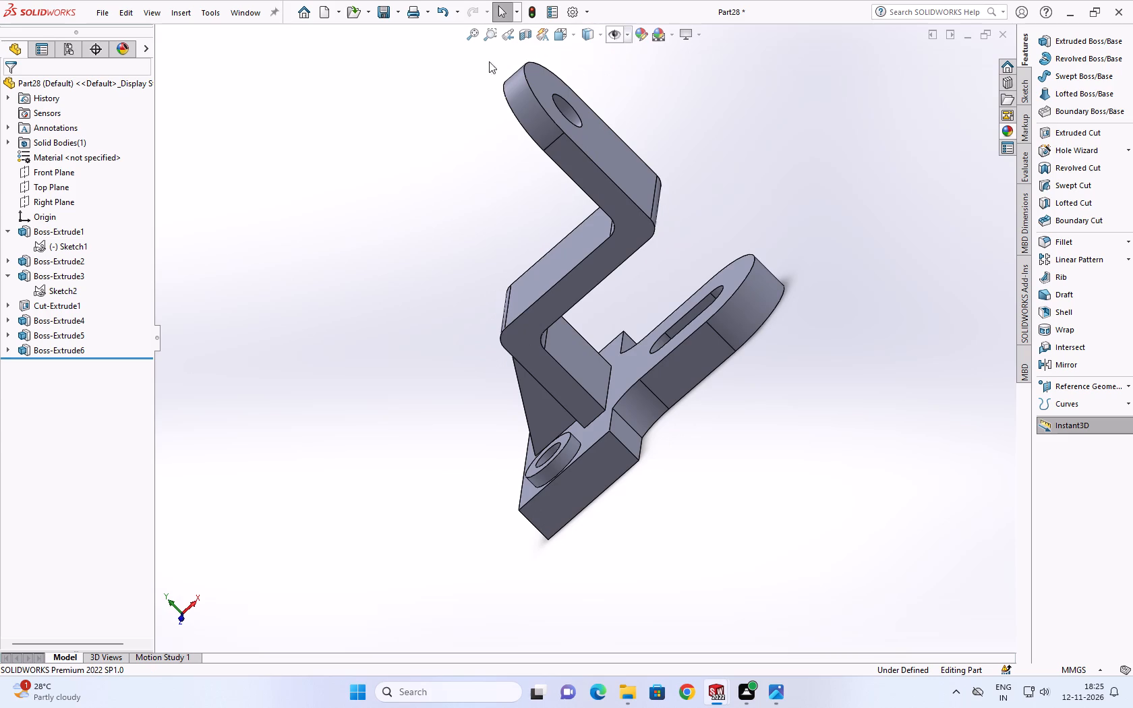
left_click(60, 86)
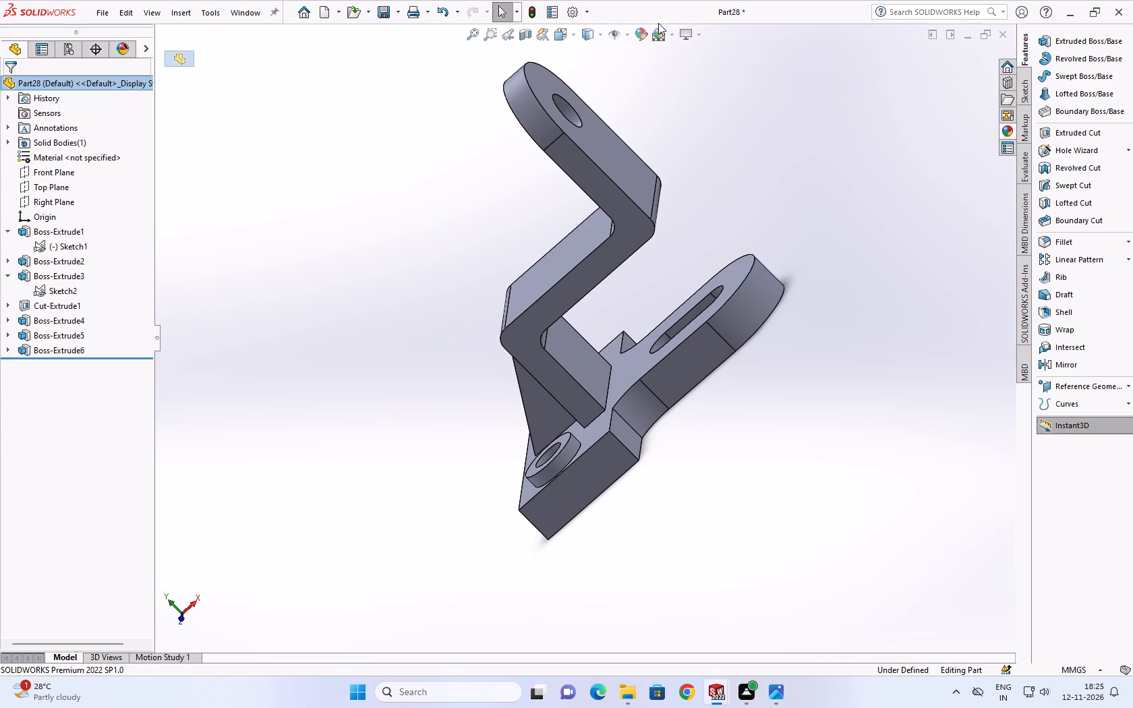
left_click(640, 30)
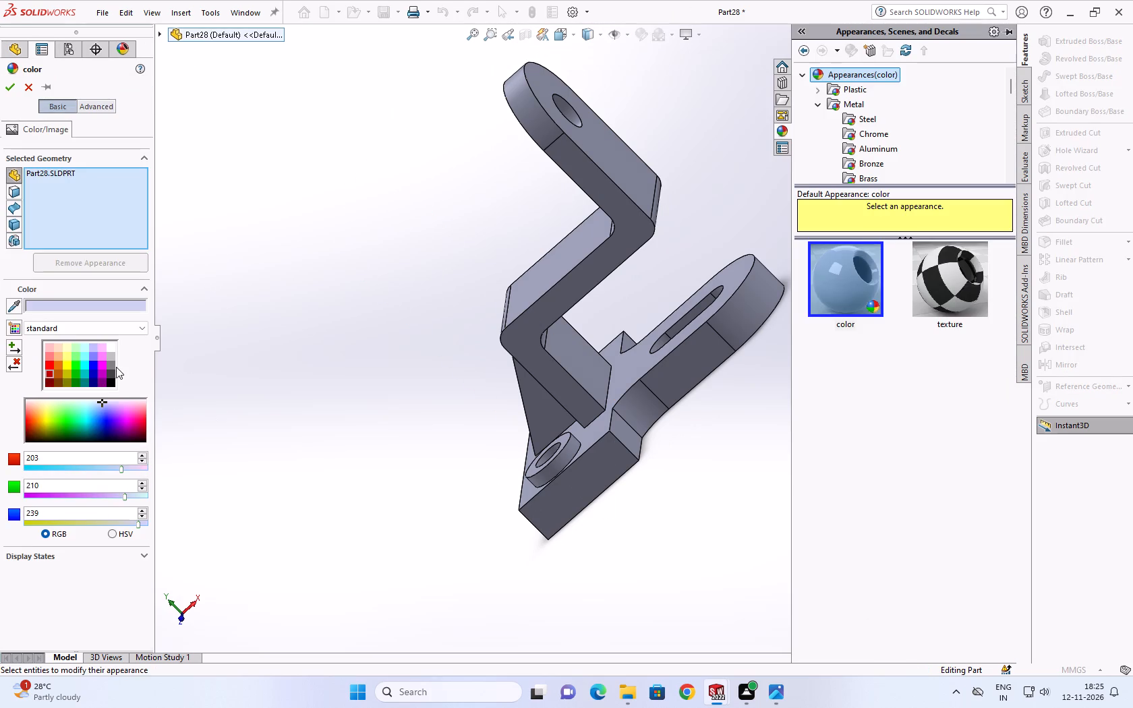
left_click(73, 363)
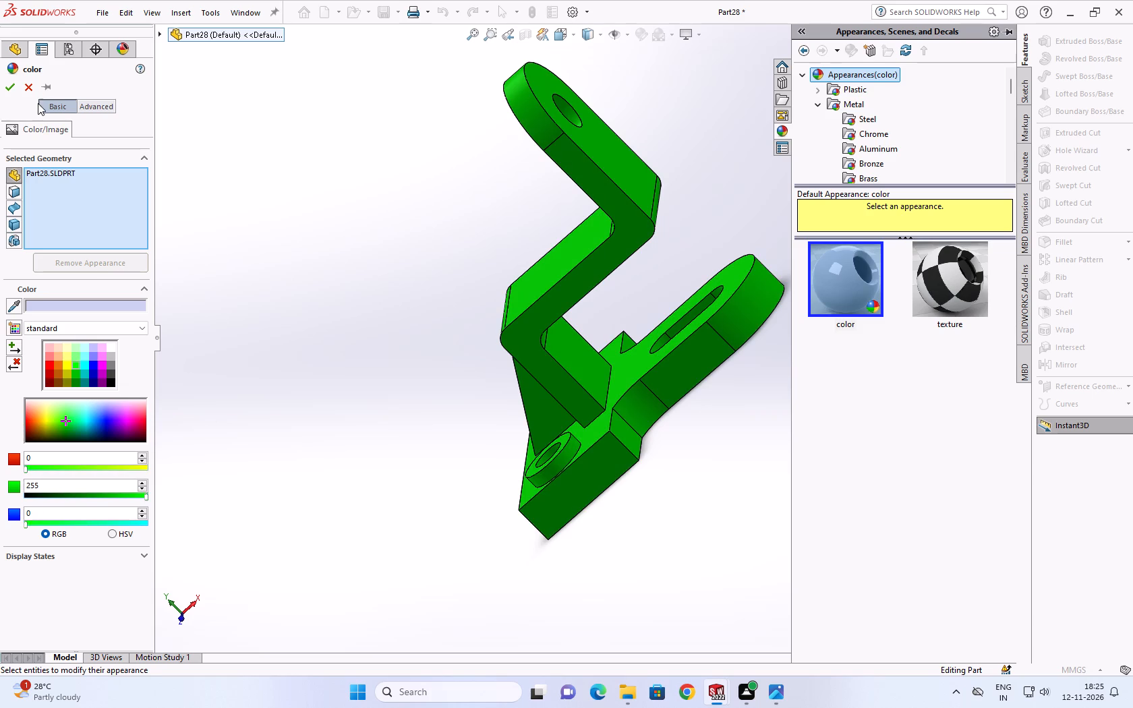
left_click(17, 94)
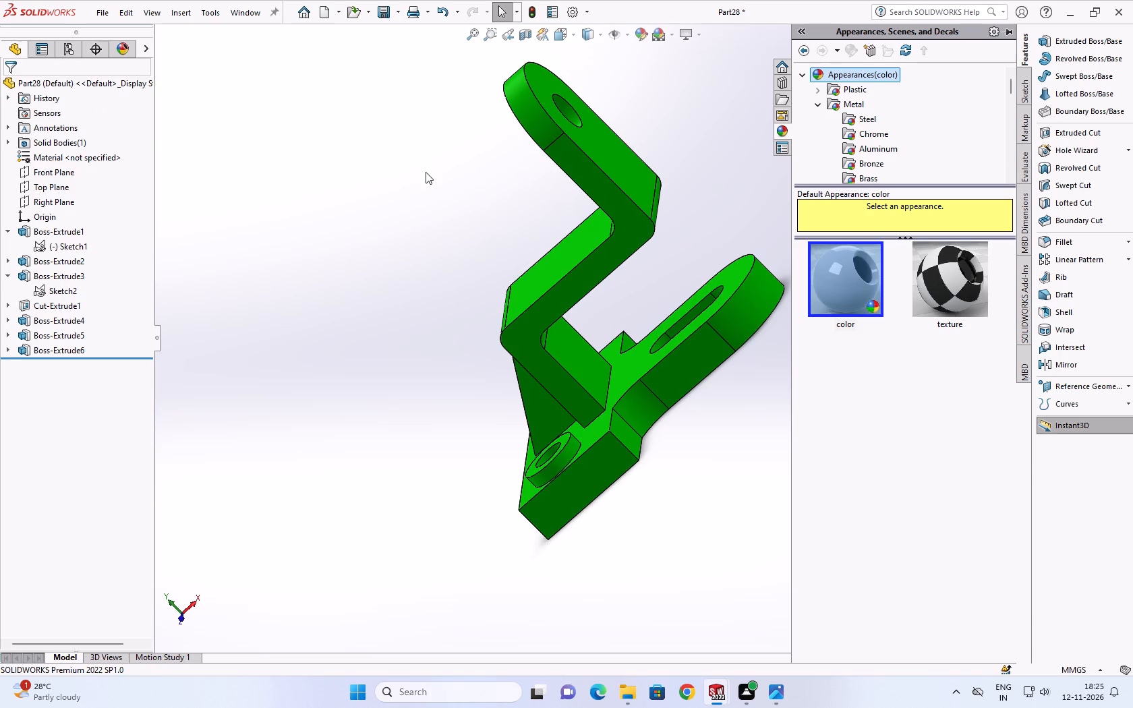
Save the part as Part28 in the part 14 folder.
left_click(426, 172)
scroll(494, 162, "up", 1)
middle_click_drag(494, 162, 511, 172)
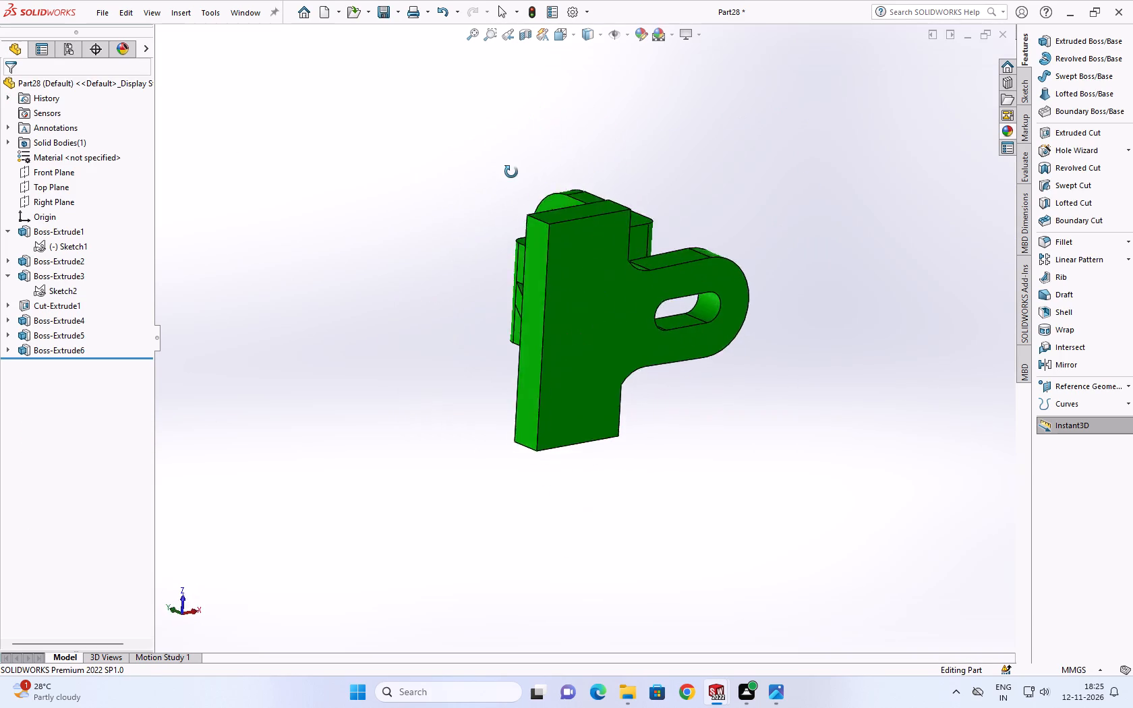
middle_click_drag(511, 172, 468, 425)
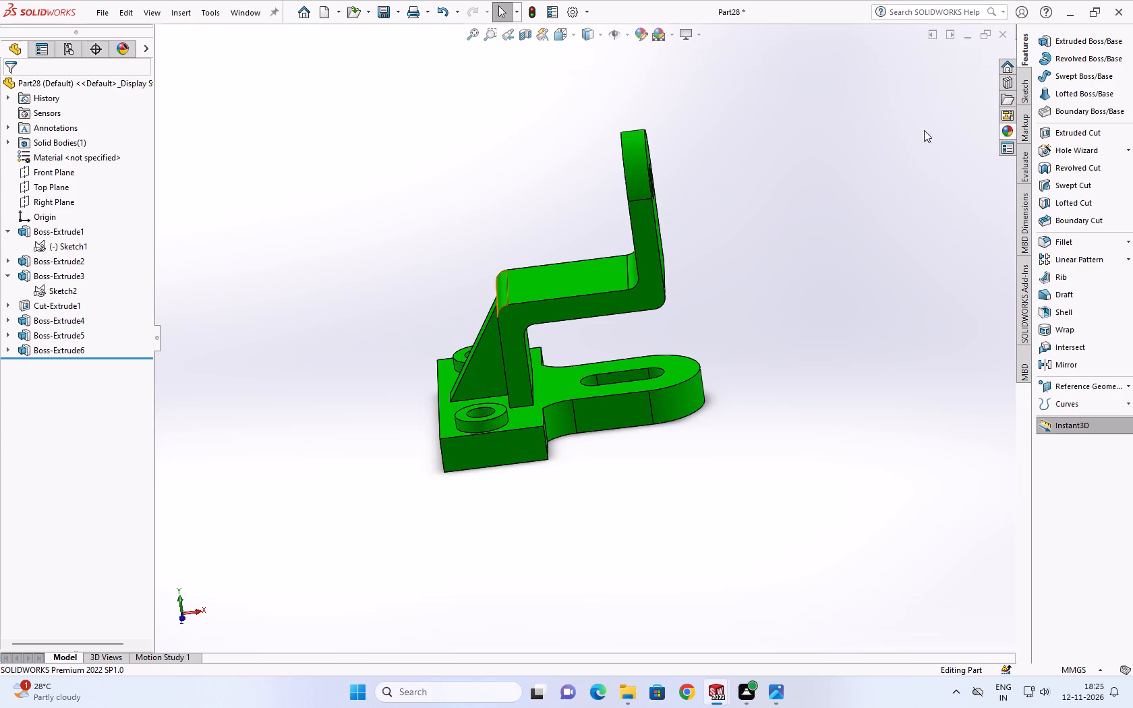
key("ctrl+s")
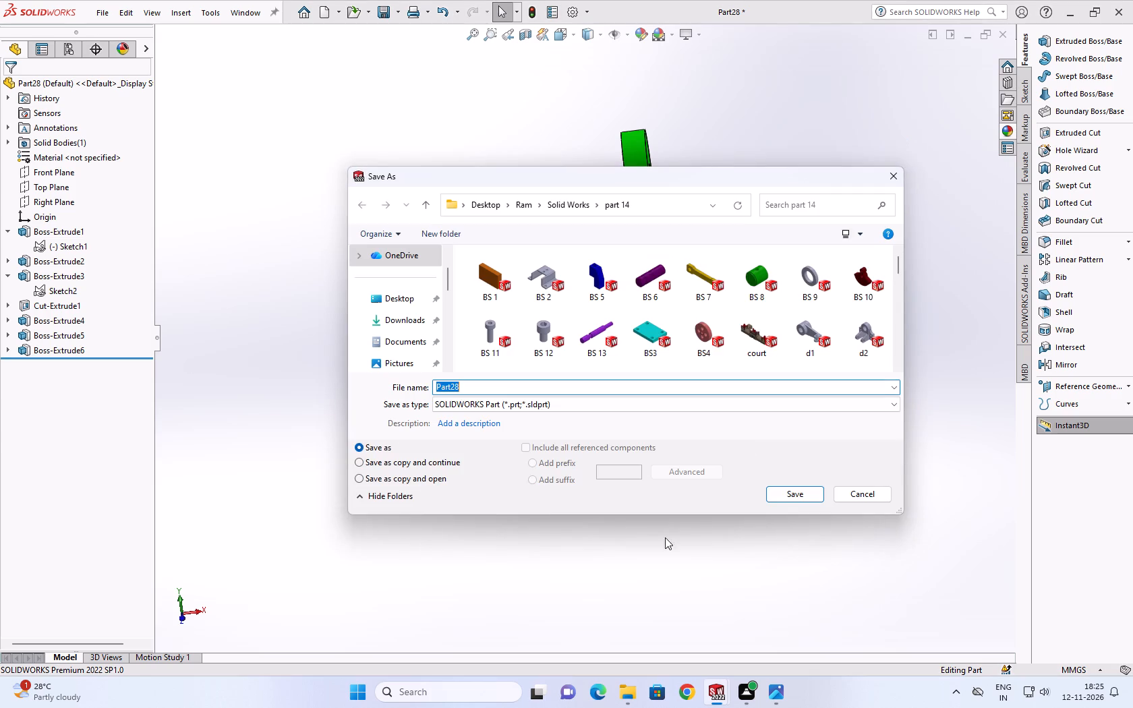
left_click(790, 496)
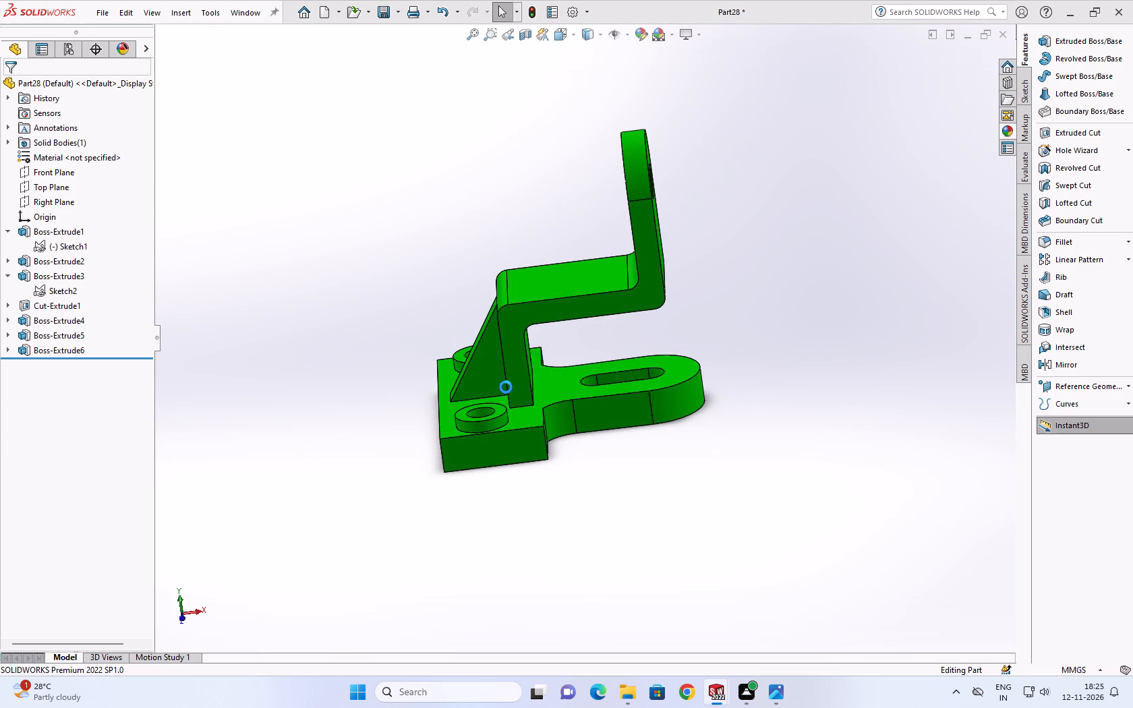
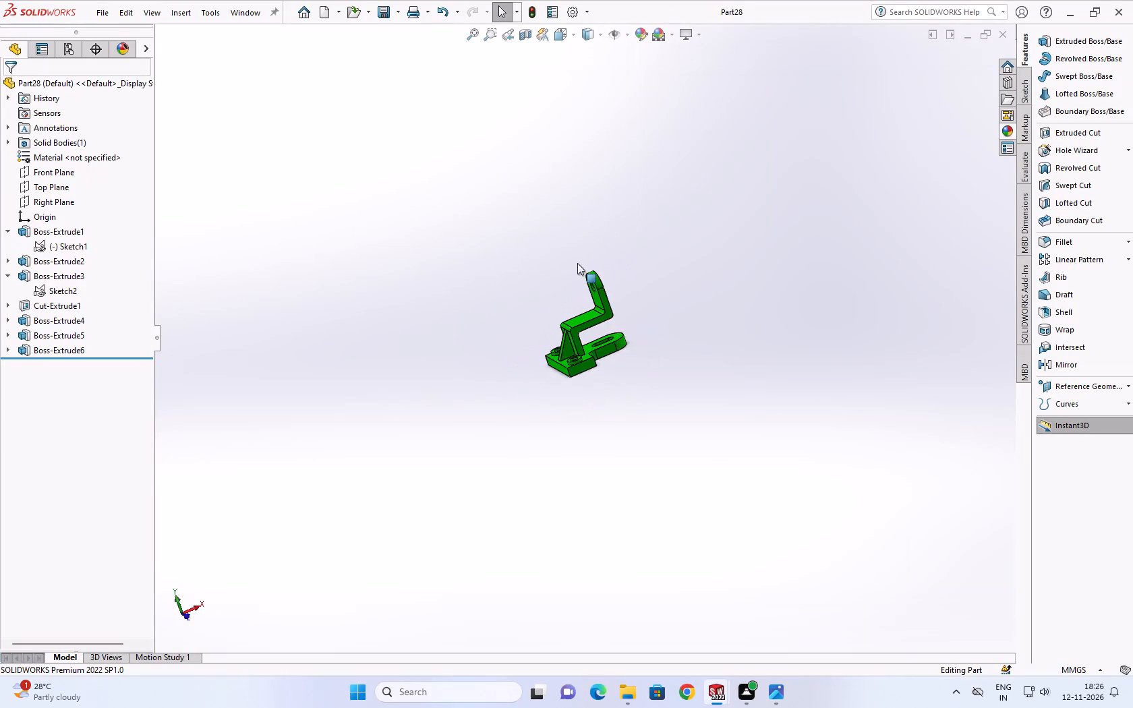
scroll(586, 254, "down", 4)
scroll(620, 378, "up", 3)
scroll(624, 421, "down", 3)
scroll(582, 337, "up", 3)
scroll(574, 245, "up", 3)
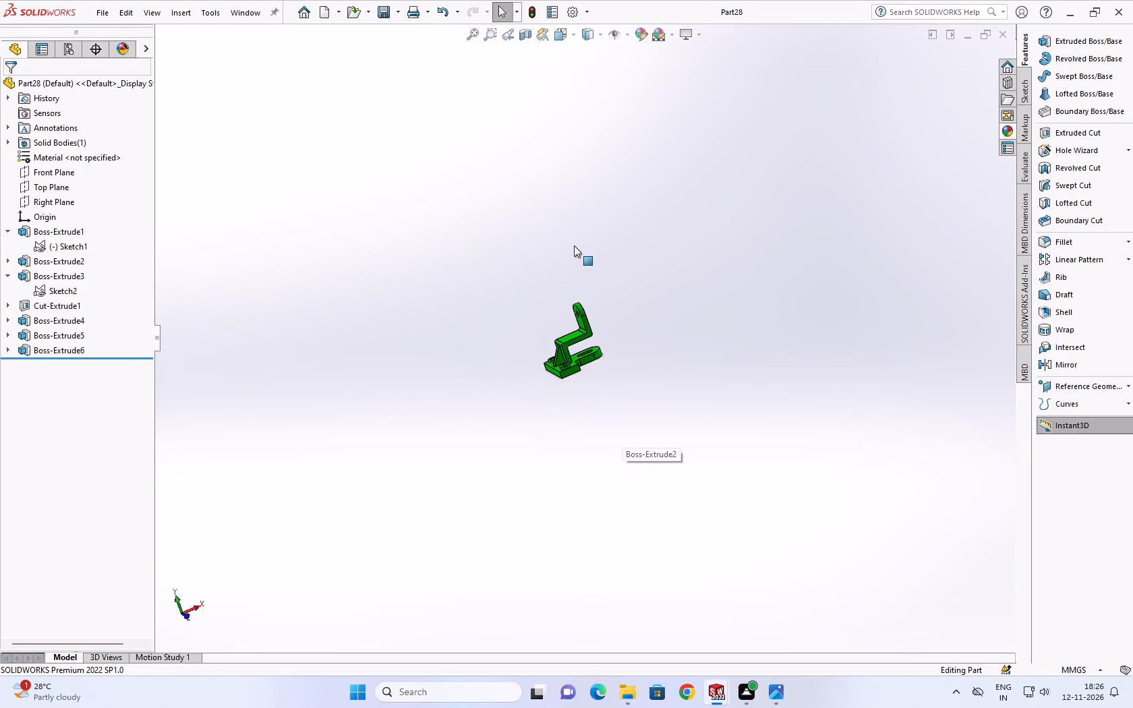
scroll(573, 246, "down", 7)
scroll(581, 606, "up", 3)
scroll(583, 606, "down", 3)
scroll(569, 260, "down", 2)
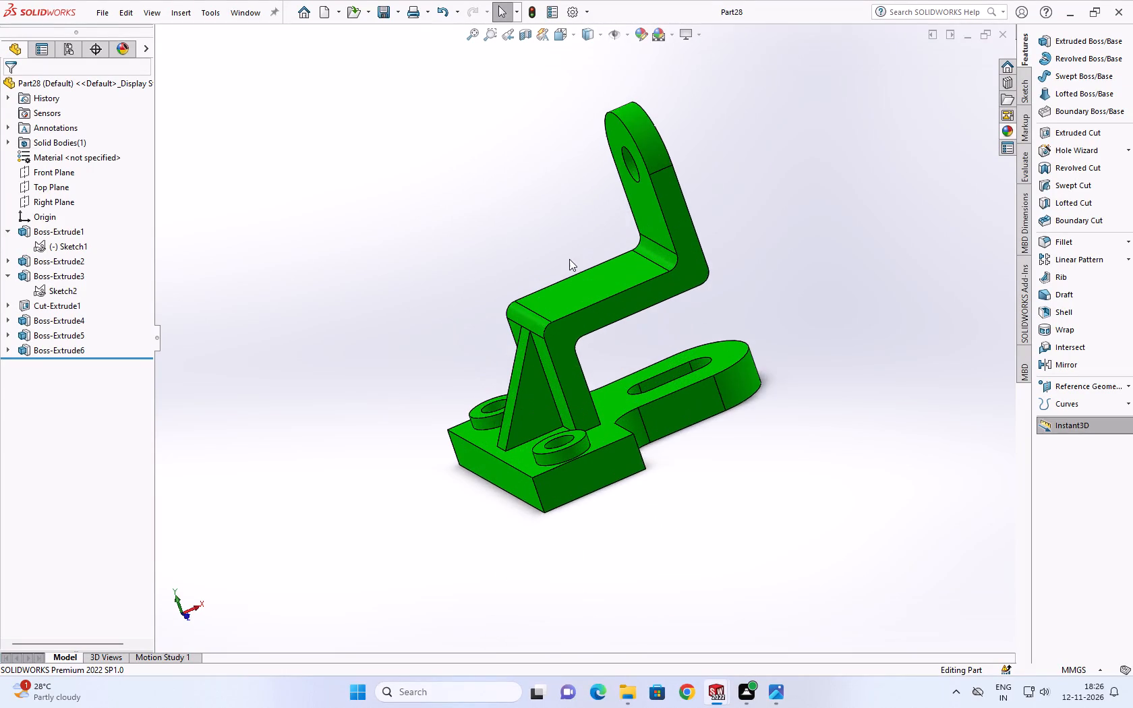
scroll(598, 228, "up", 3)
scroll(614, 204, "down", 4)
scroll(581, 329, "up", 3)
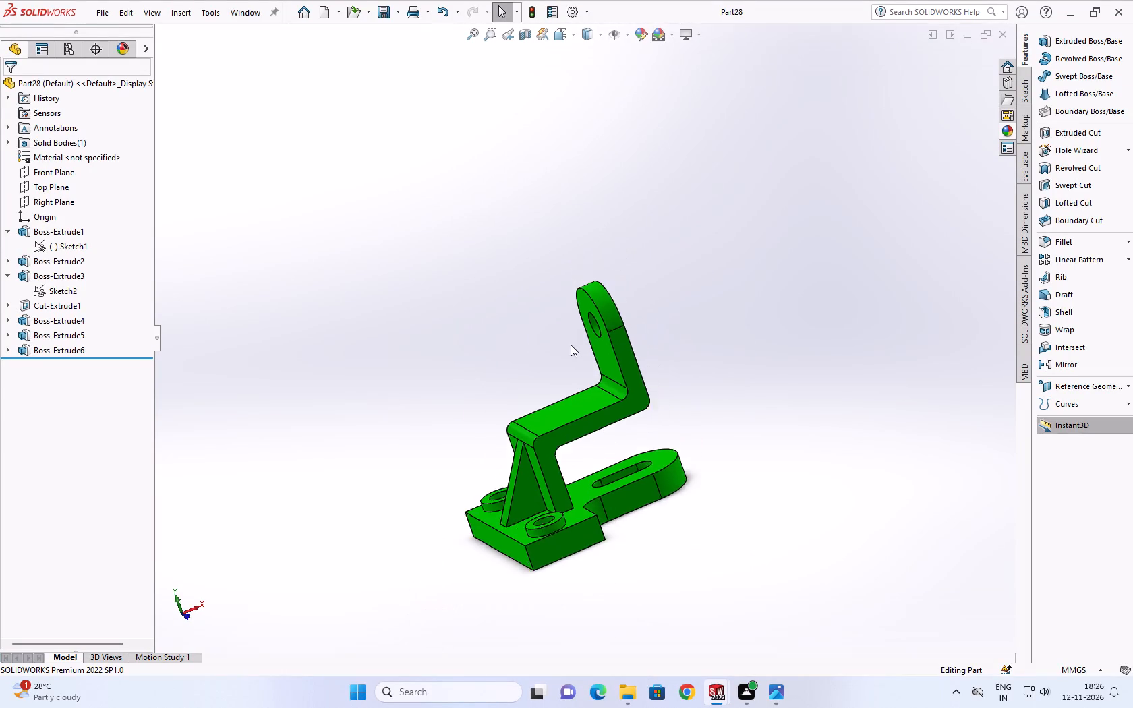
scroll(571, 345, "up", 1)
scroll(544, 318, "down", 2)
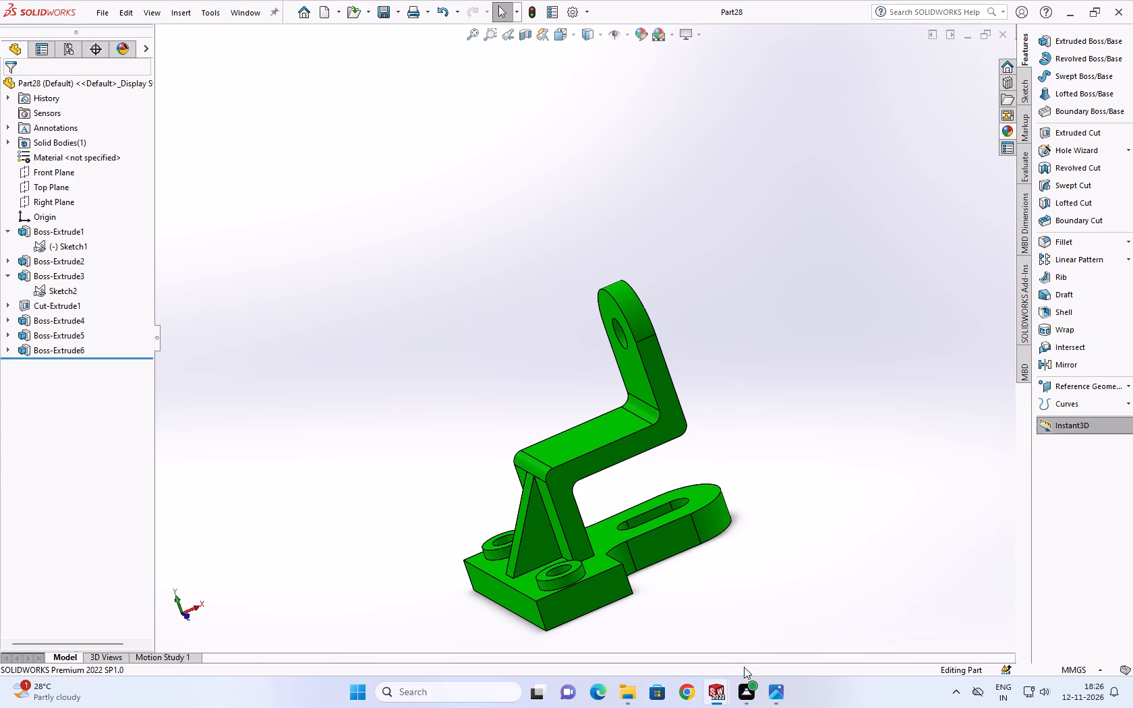
Examine the green bracket from the front, back, side and underside, including the ribs, bosses, eye upright and slotted tab.
middle_click_drag(581, 538, 550, 554)
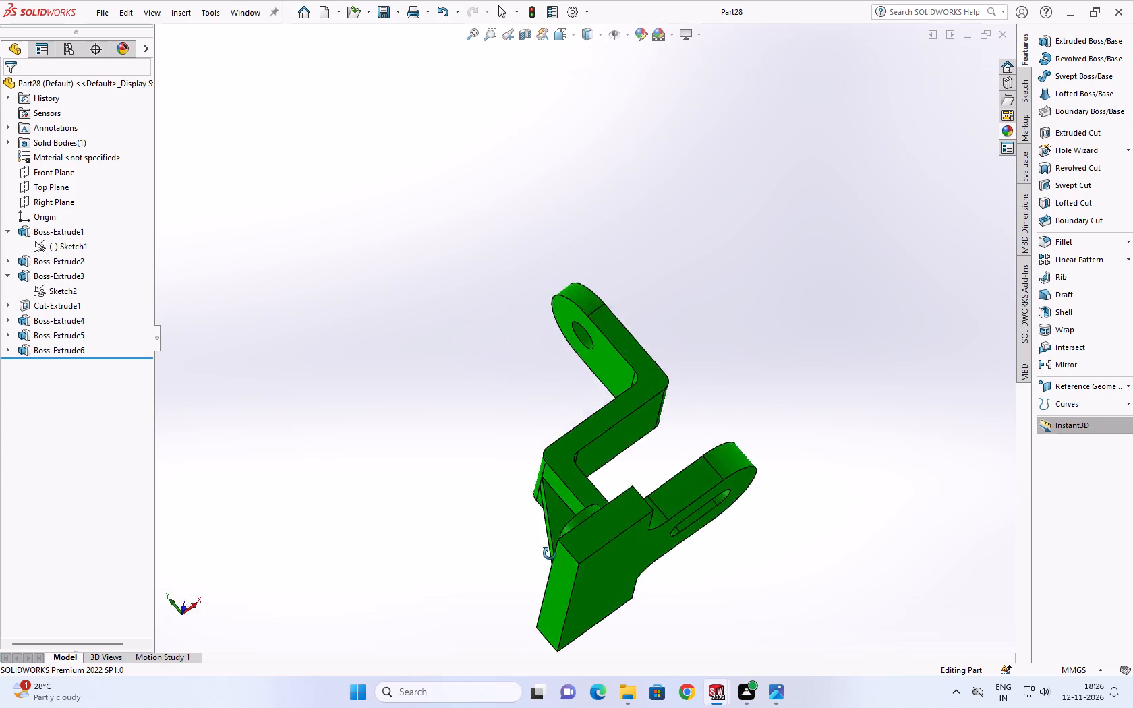
middle_click_drag(550, 554, 513, 399)
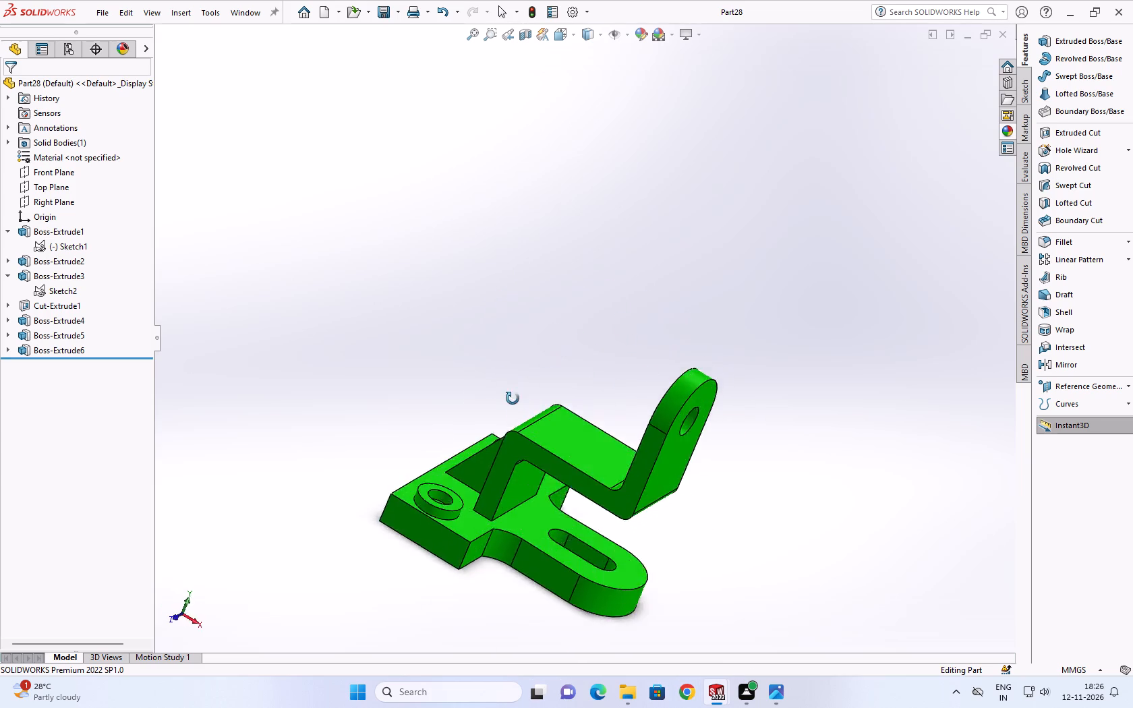
middle_click_drag(513, 399, 299, 539)
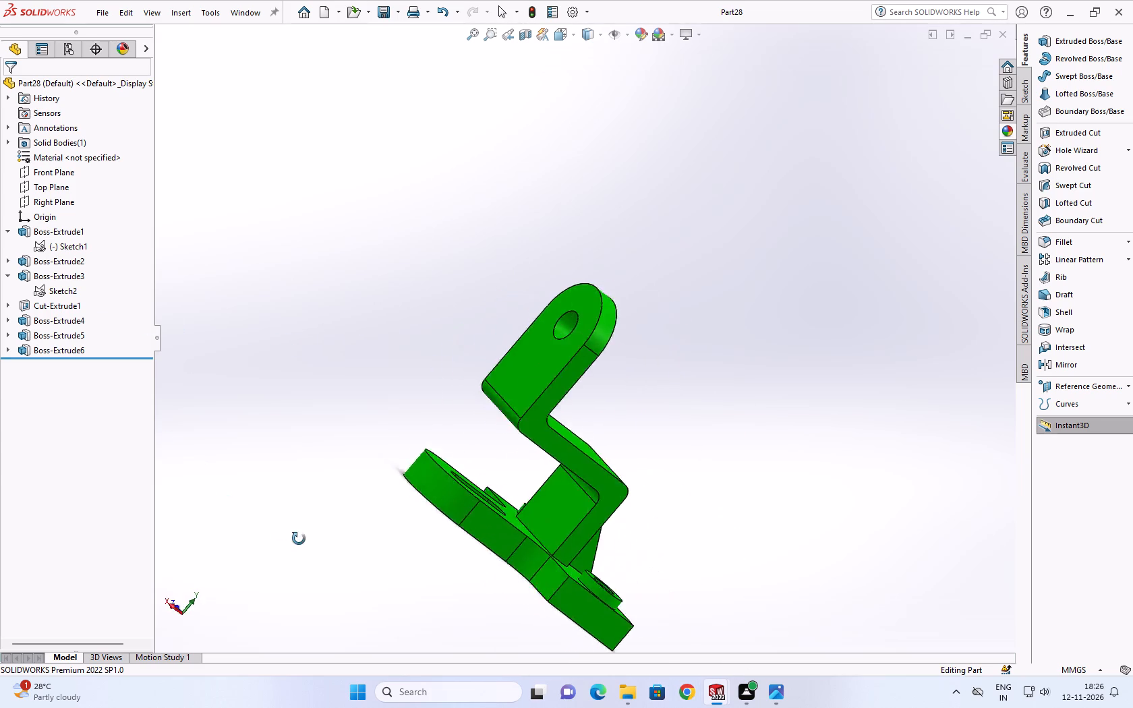
middle_click_drag(299, 539, 697, 665)
scroll(602, 406, "up", 3)
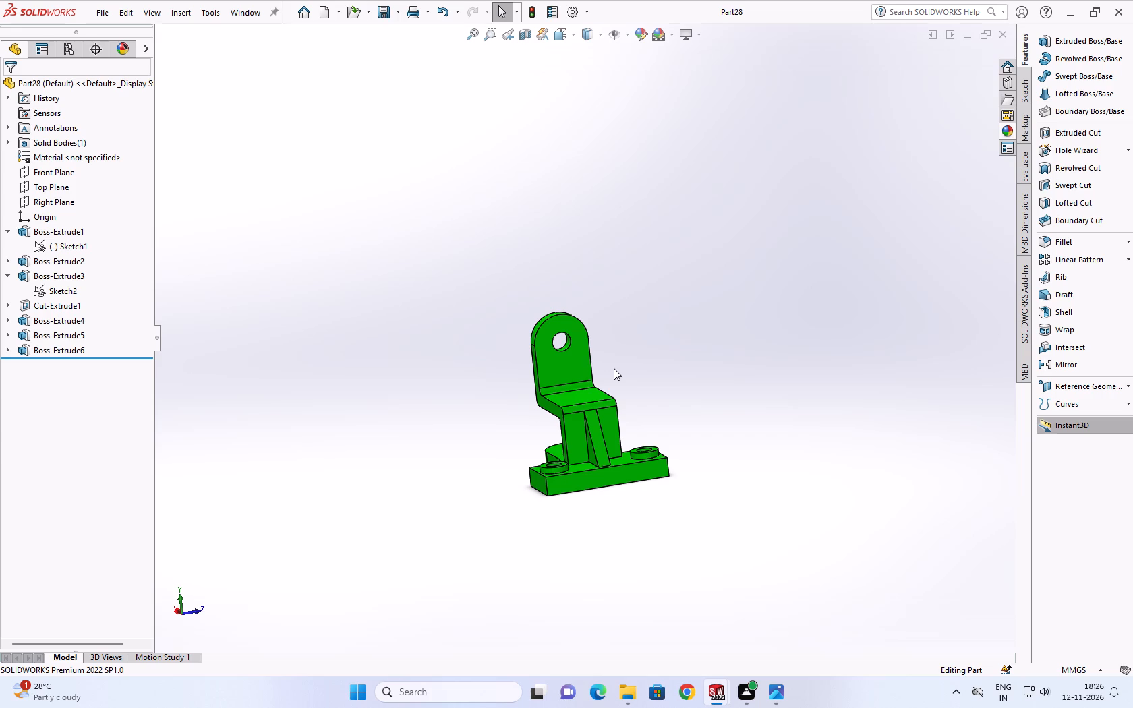
scroll(647, 343, "up", 2)
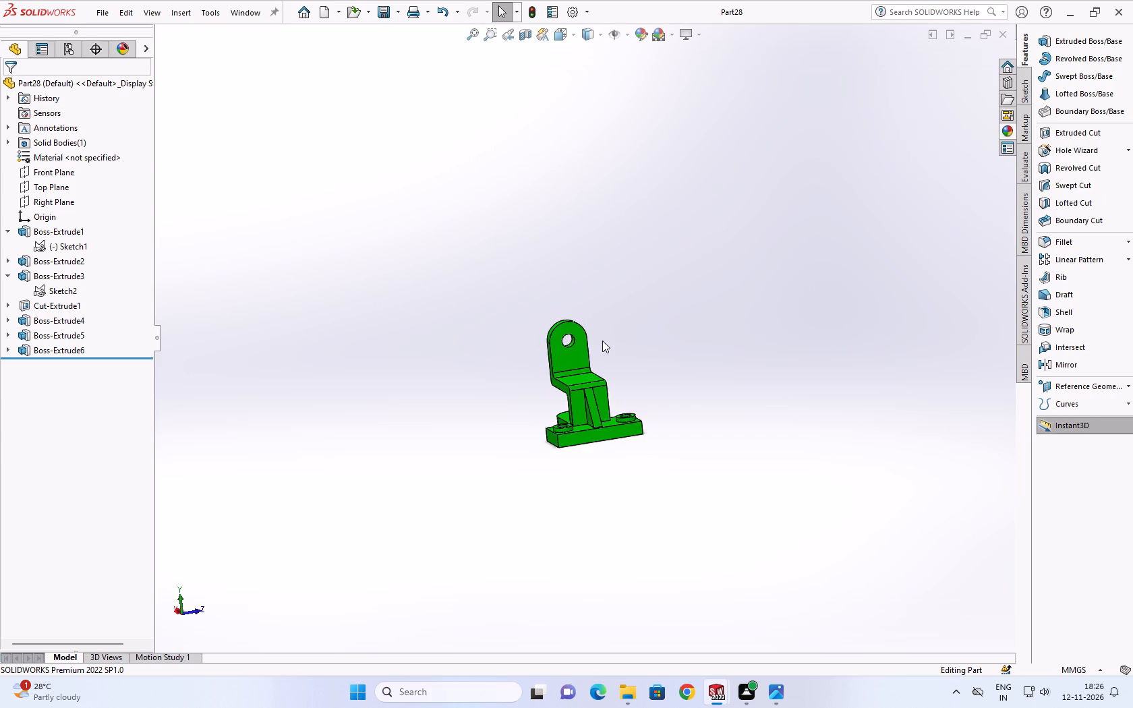
scroll(556, 345, "down", 8)
middle_click_drag(592, 390, 530, 423)
scroll(563, 512, "up", 3)
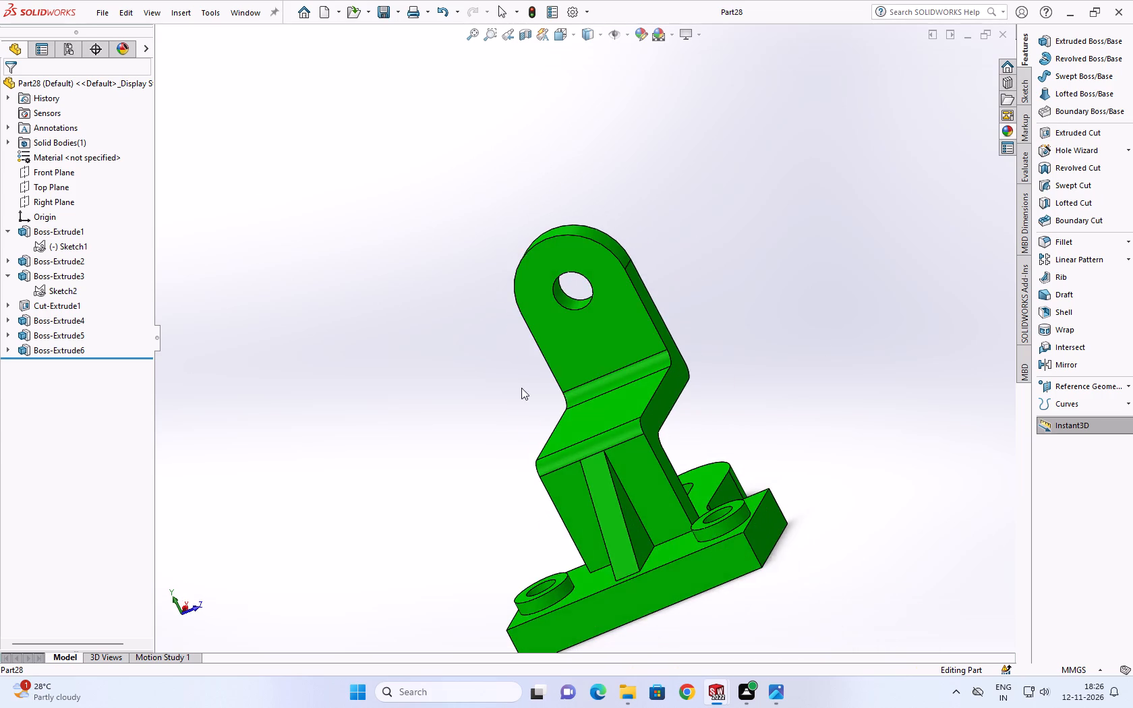
scroll(524, 392, "down", 1)
middle_click_drag(526, 423, 504, 479)
scroll(526, 425, "down", 1)
scroll(792, 541, "up", 4)
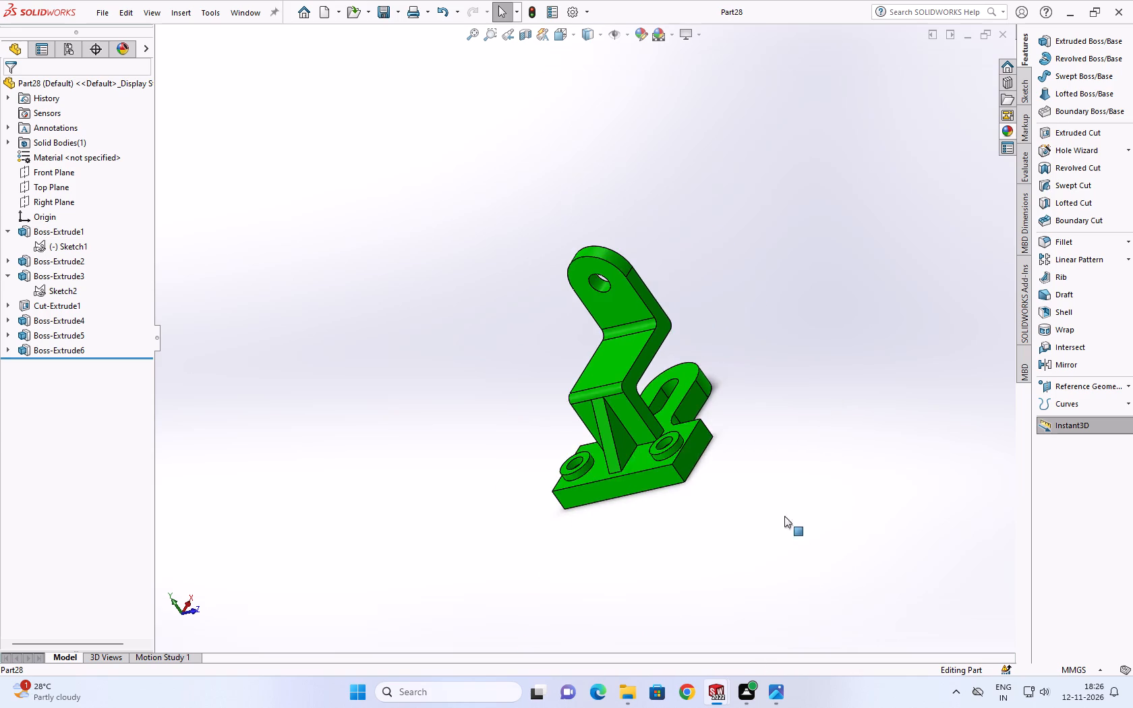
scroll(740, 487, "up", 1)
scroll(720, 440, "down", 3)
scroll(587, 261, "down", 3)
scroll(550, 241, "up", 4)
scroll(83, 133, "up", 1)
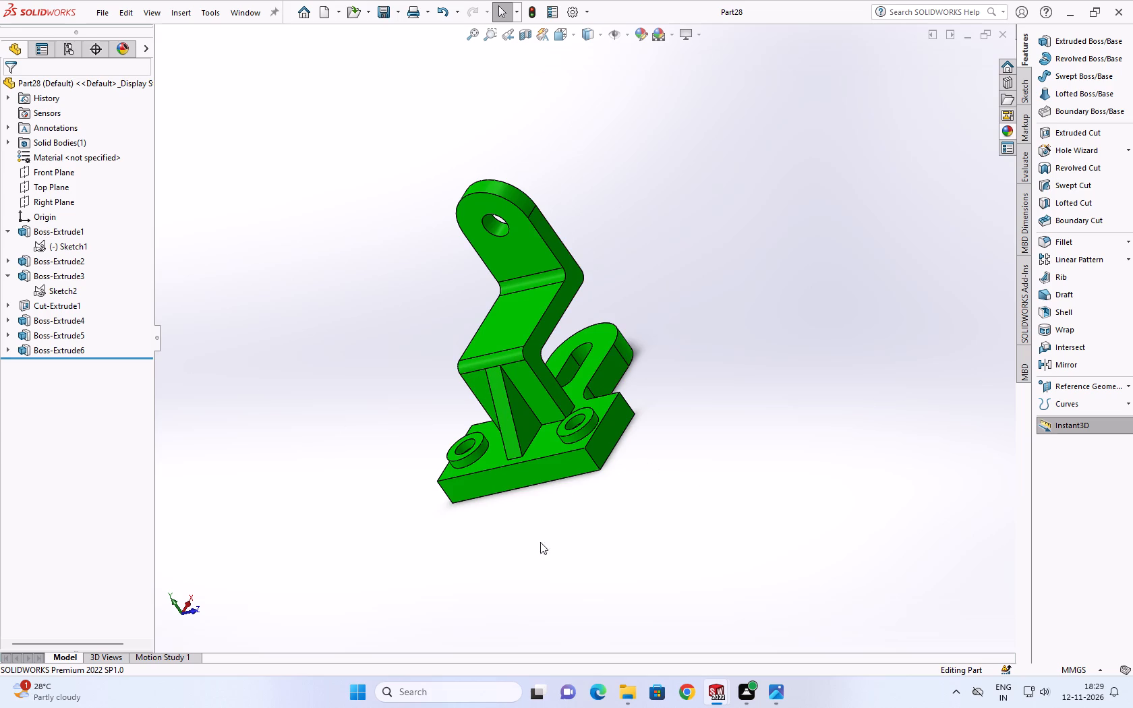
scroll(525, 413, "down", 2)
scroll(548, 384, "up", 1)
middle_click_drag(548, 378, 422, 470)
scroll(544, 378, "down", 1)
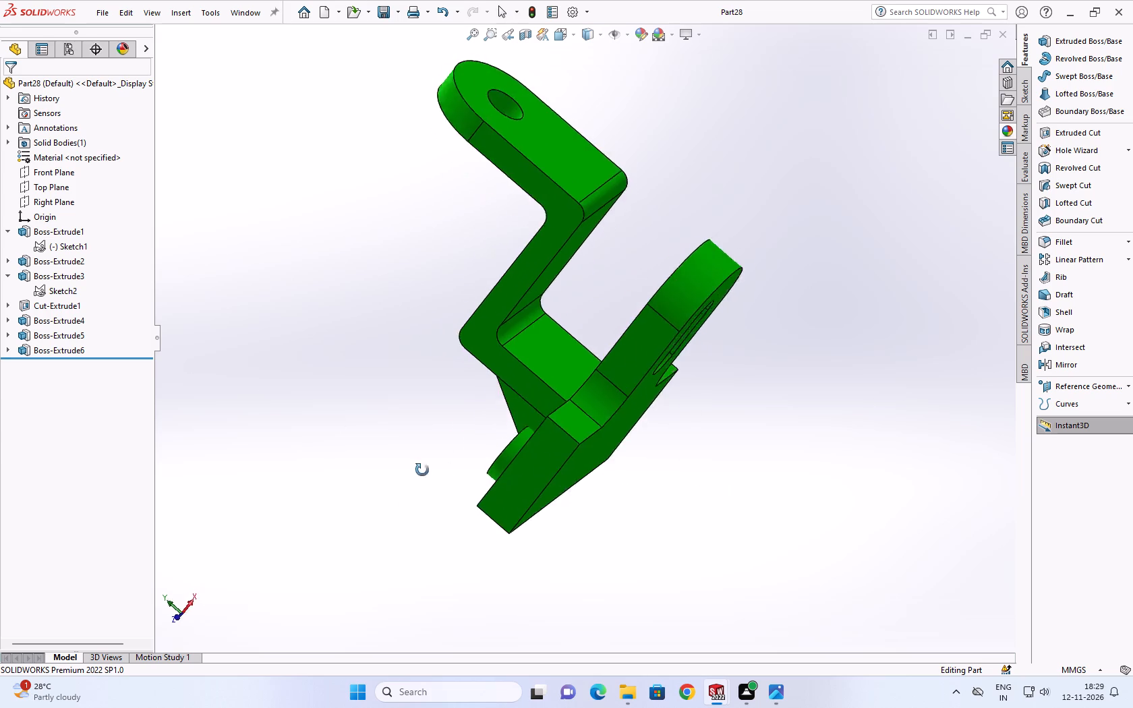
middle_click_drag(422, 470, 409, 544)
scroll(542, 455, "down", 4)
scroll(542, 446, "up", 6)
scroll(573, 404, "down", 3)
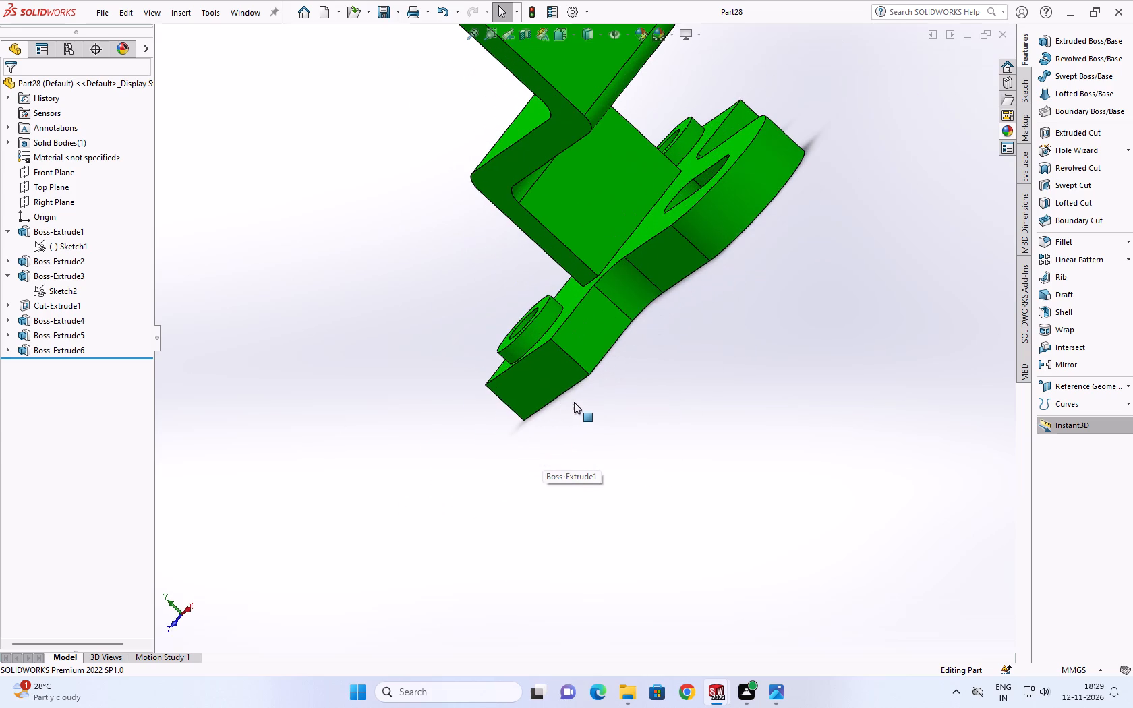
middle_click_drag(577, 376, 575, 444)
scroll(591, 393, "up", 4)
scroll(560, 314, "down", 3)
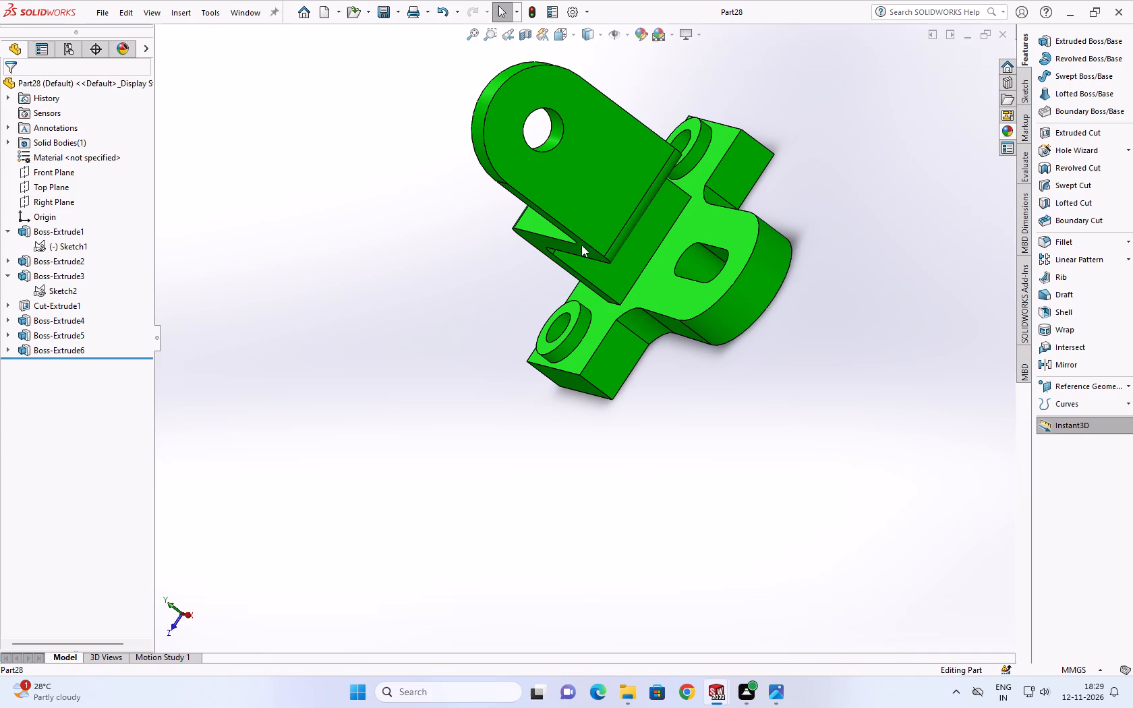
scroll(496, 346, "up", 3)
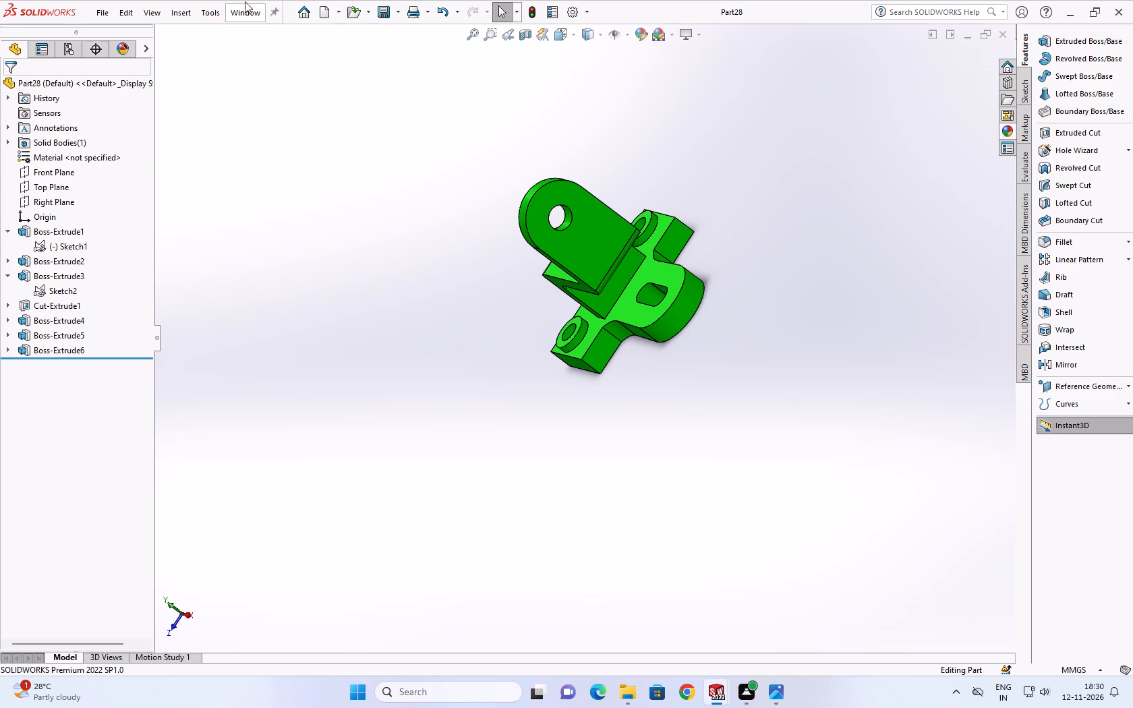
Open the ASSEMBLY 1 assembly from the recent documents.
left_click(312, 14)
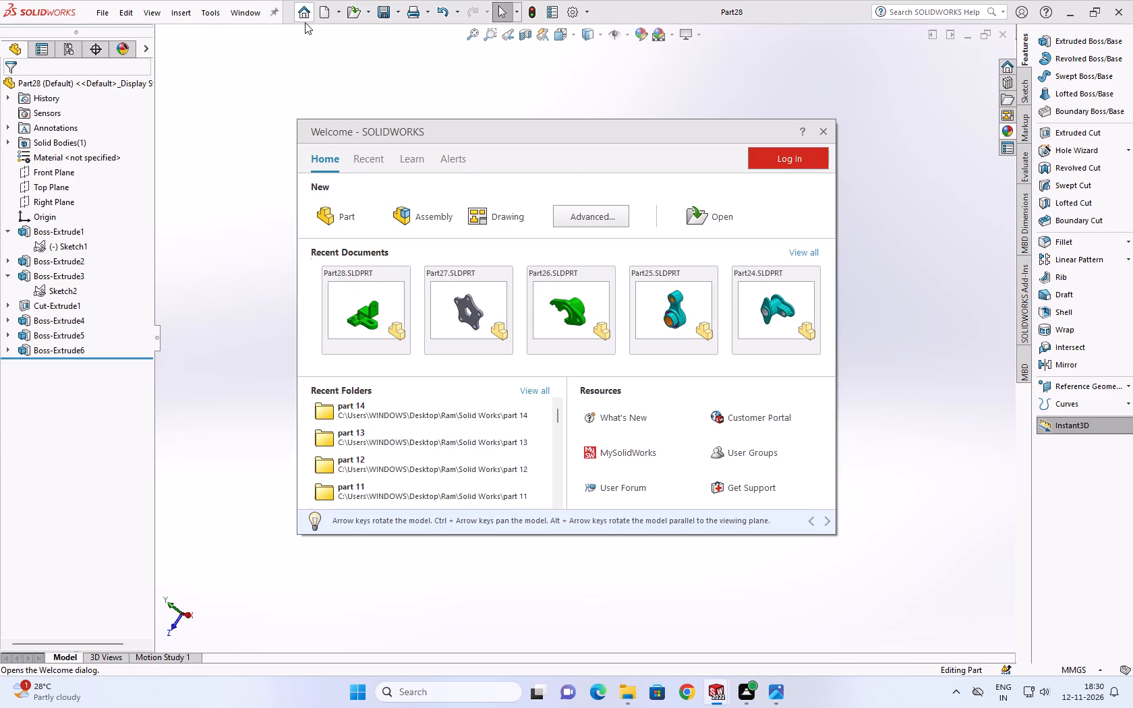
scroll(459, 241, "down", 20)
scroll(459, 241, "down", 2)
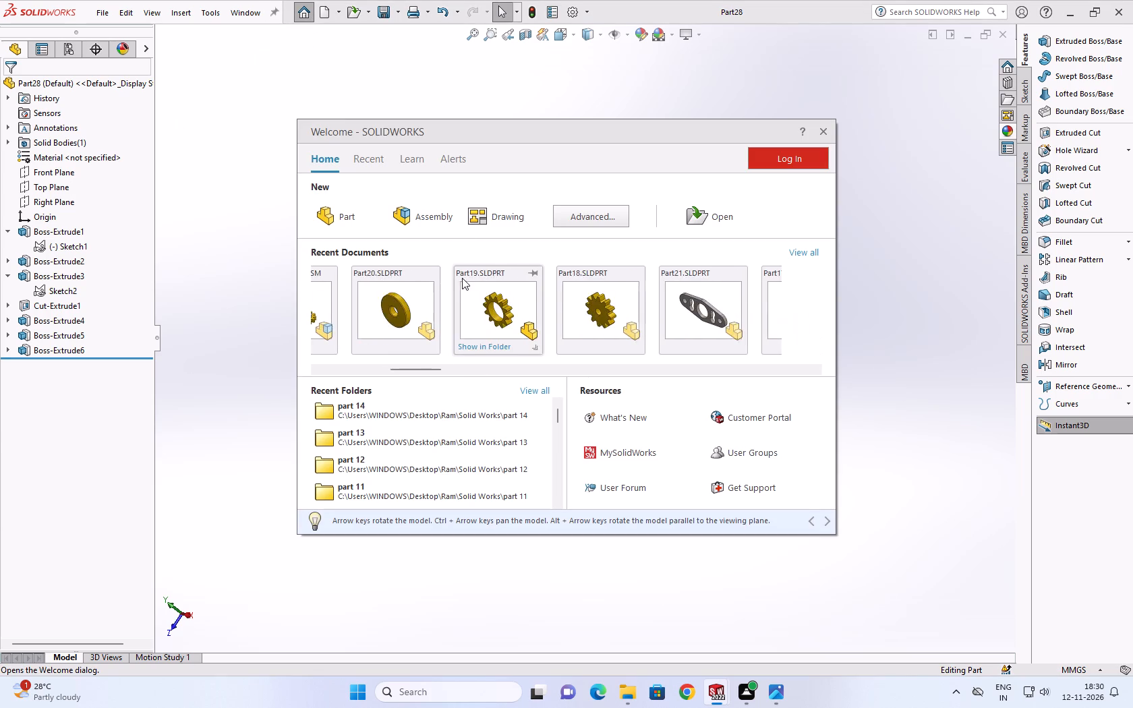
scroll(470, 277, "down", 7)
left_click(597, 302)
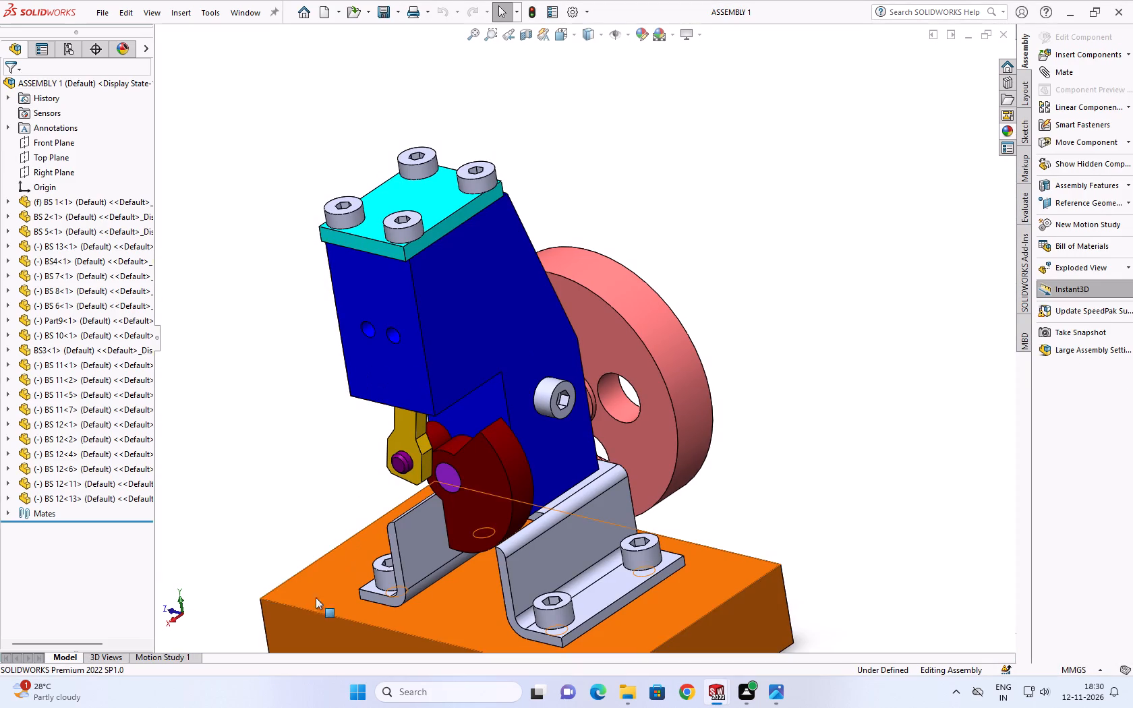
Play the Motion Study 1 animation of the assembly to examine the crank and flywheel mechanism.
left_click(158, 656)
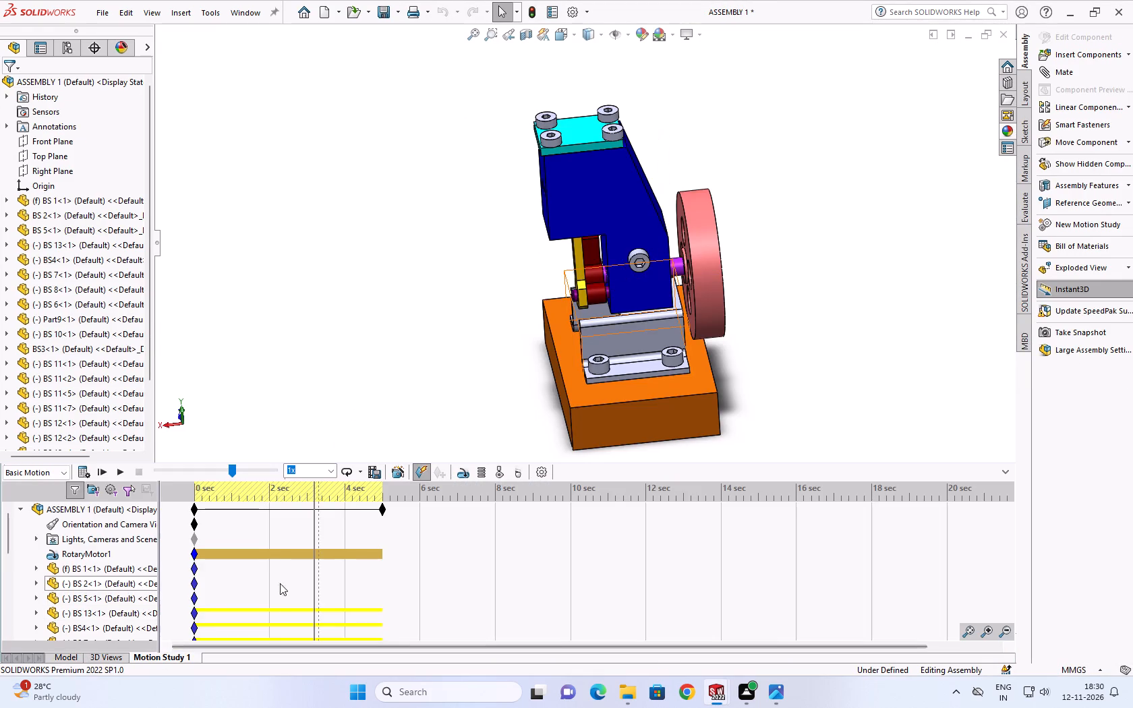
left_click(115, 471)
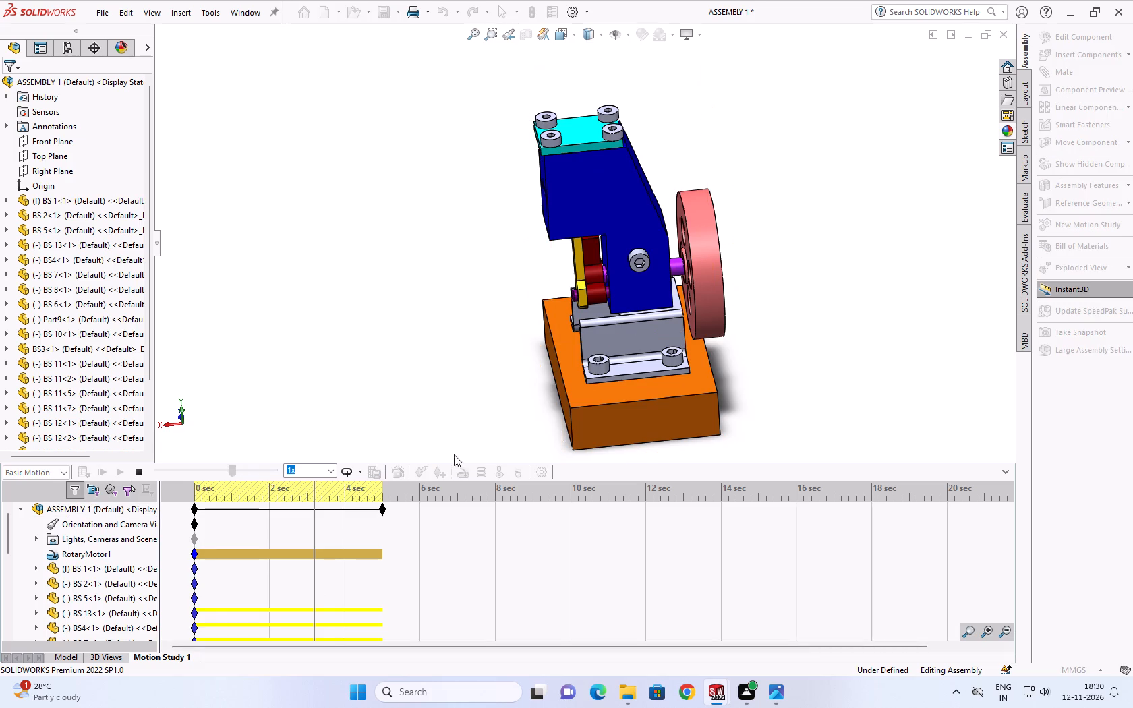
scroll(546, 295, "down", 2)
middle_click_drag(581, 242, 644, 241)
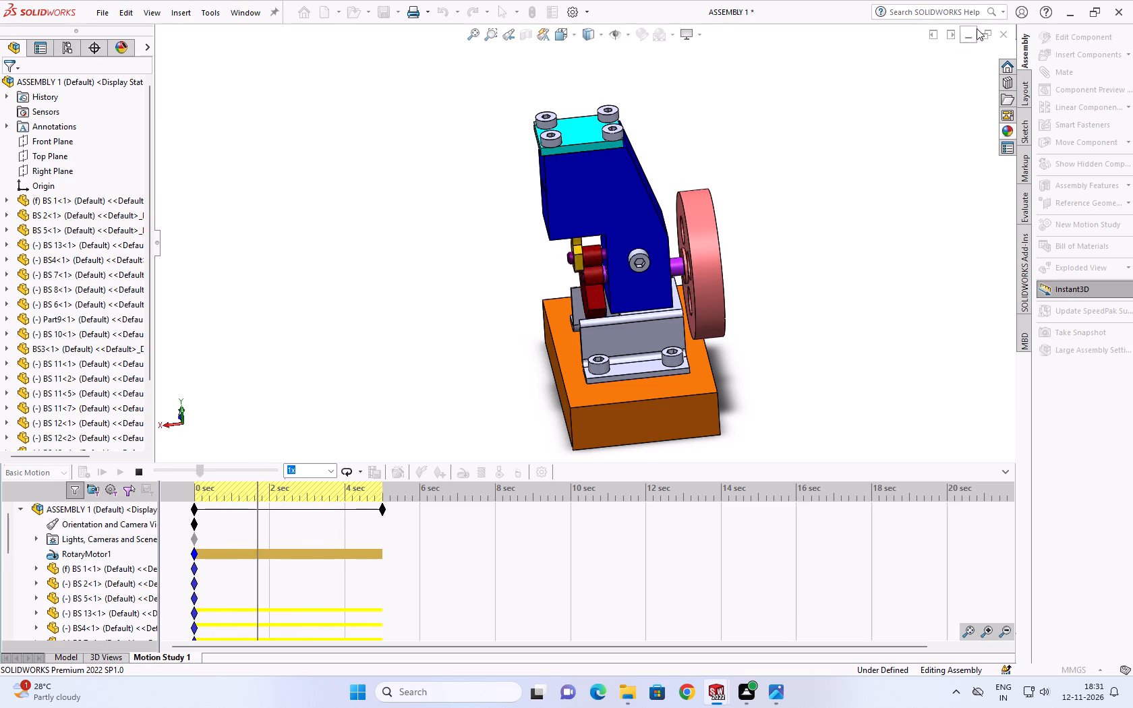
Stop the motion study playback and close ASSEMBLY 1, saving all modified documents.
left_click(1006, 30)
left_click(1002, 31)
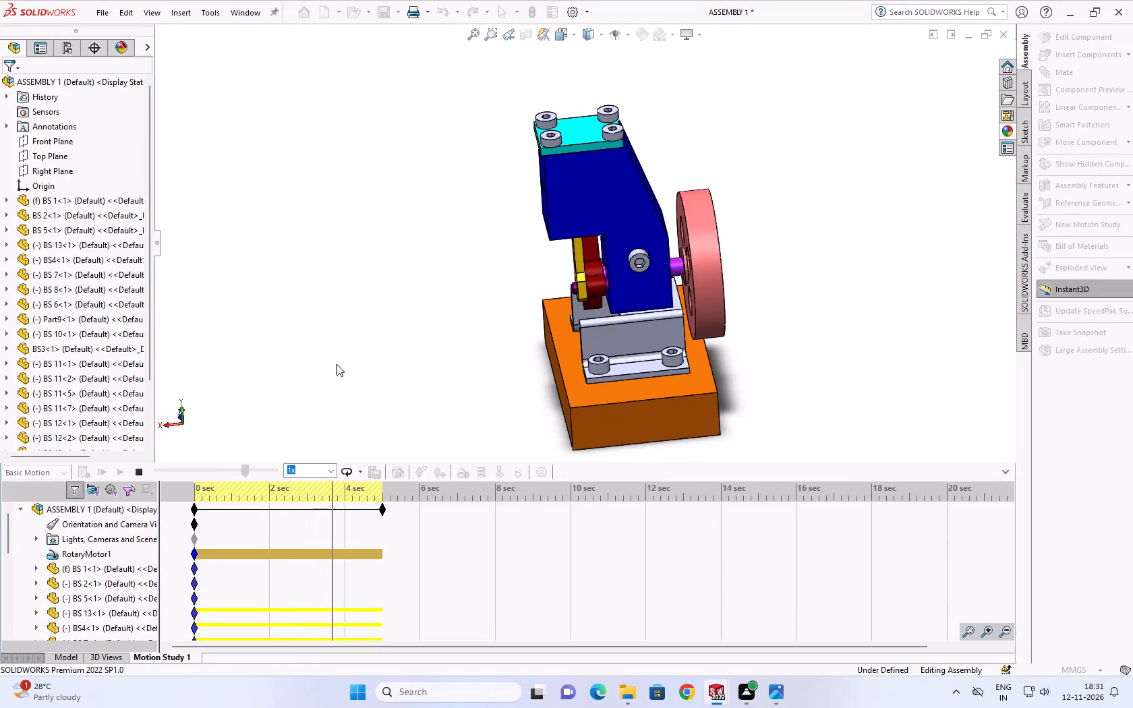
left_click(140, 470)
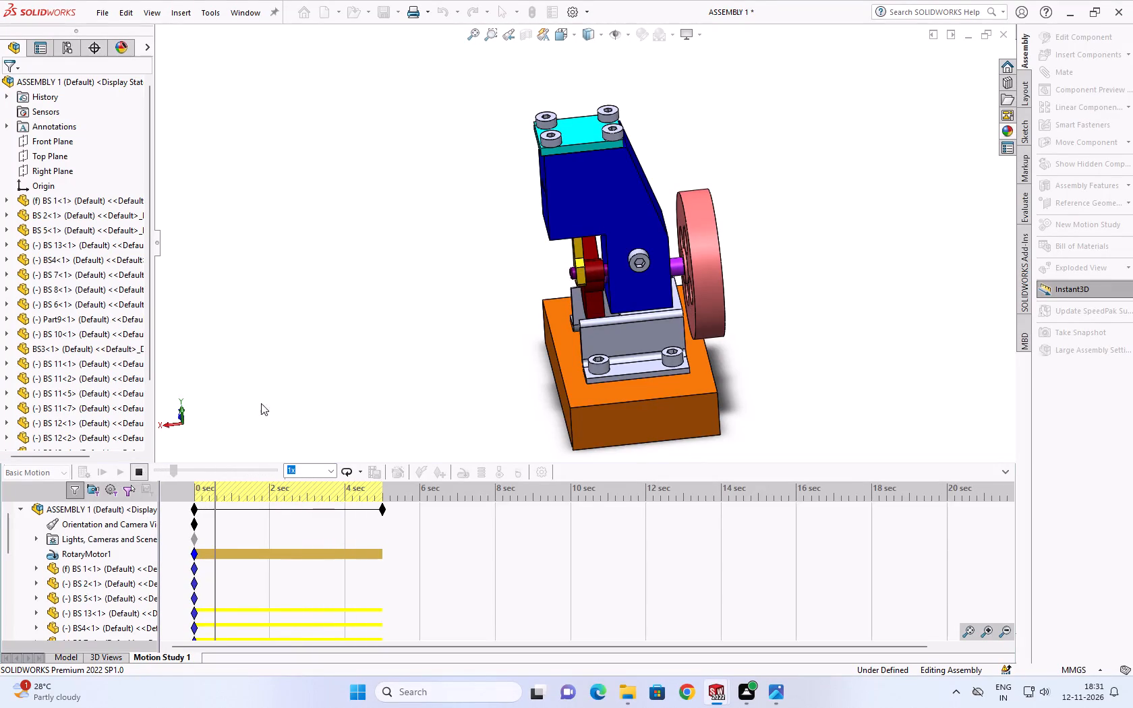
left_click(1004, 30)
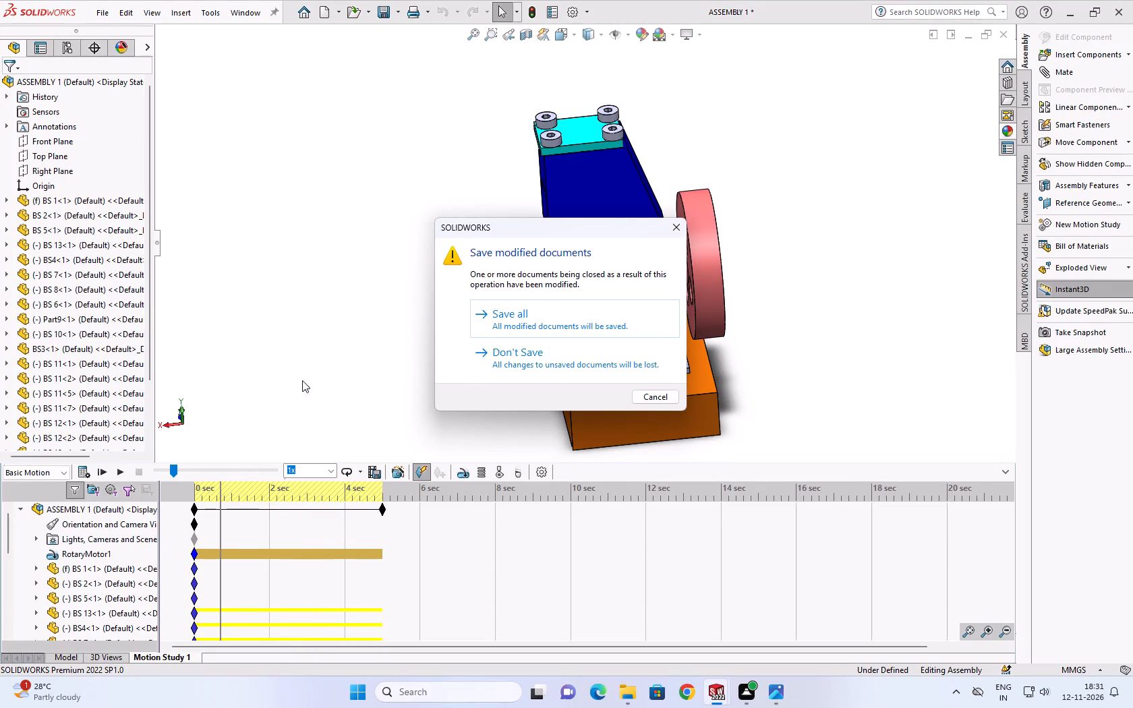
left_click(494, 322)
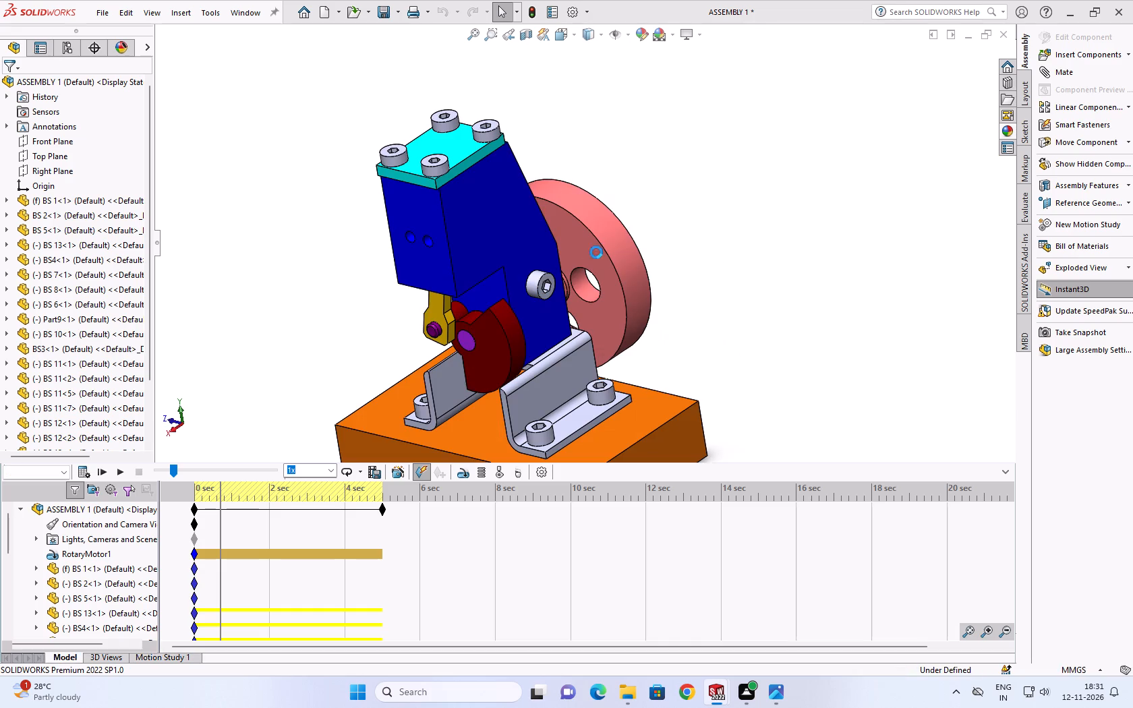
Examine the Part28 bracket again from several angles, both close up and as a whole.
scroll(562, 359, "up", 1)
scroll(503, 396, "up", 2)
scroll(418, 402, "down", 3)
scroll(486, 411, "up", 1)
scroll(681, 392, "up", 3)
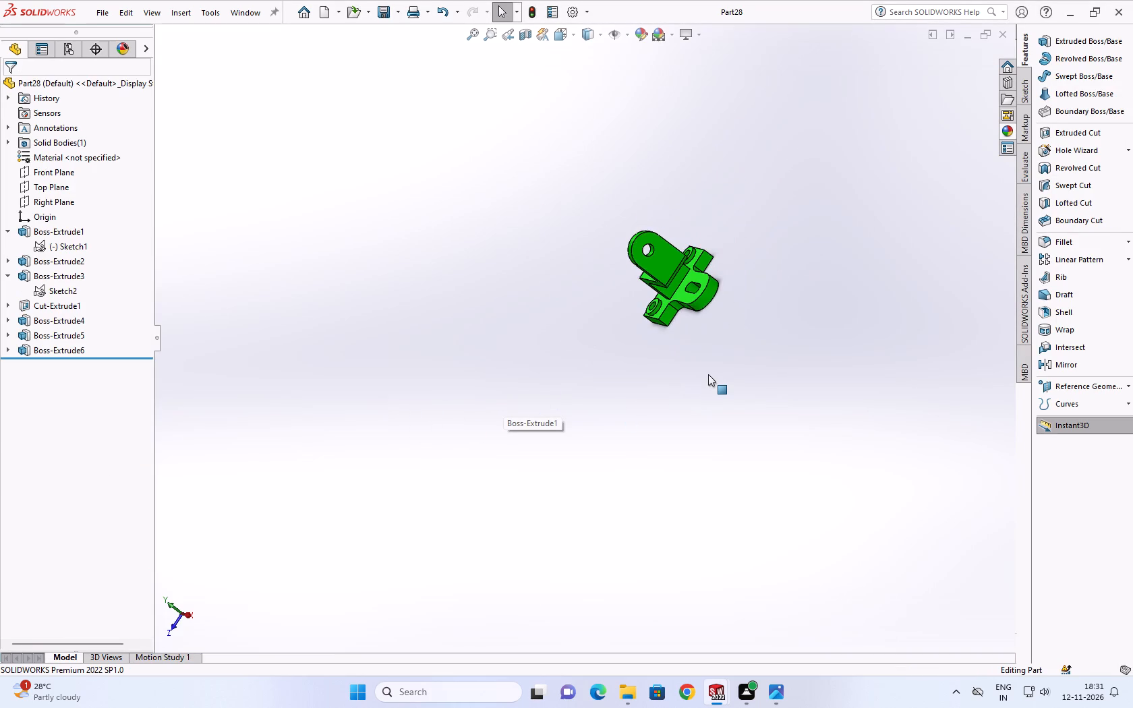
scroll(709, 374, "down", 2)
scroll(719, 371, "up", 1)
scroll(720, 380, "down", 1)
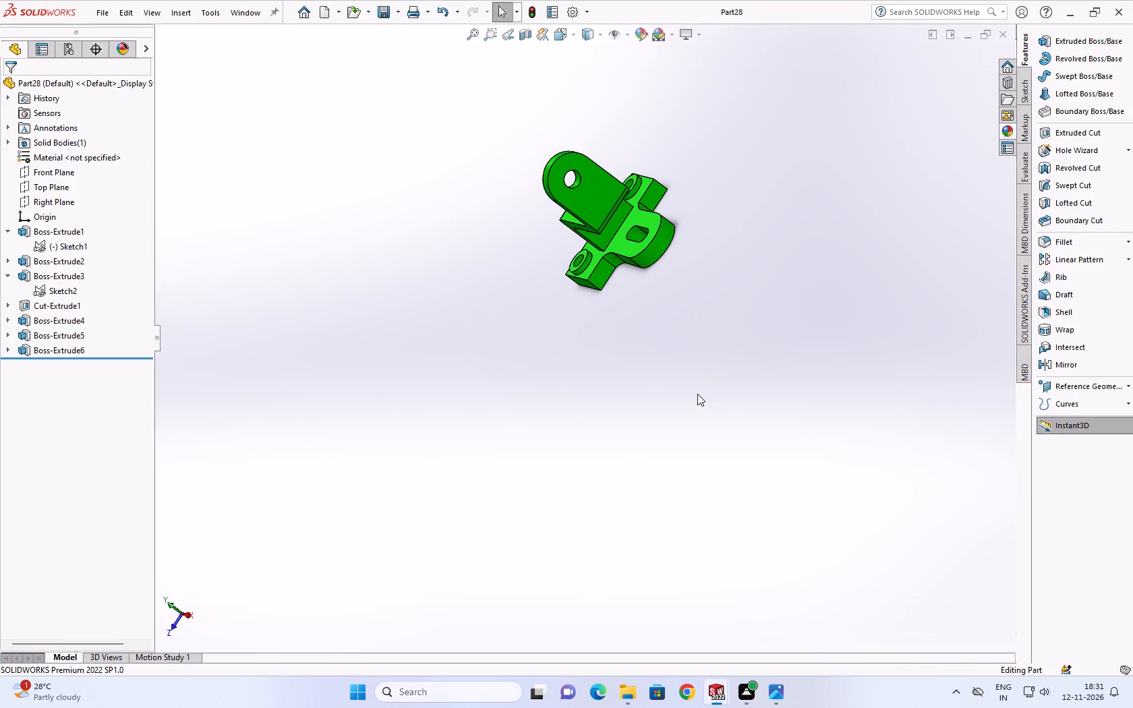
scroll(659, 222, "down", 4)
middle_click_drag(569, 175, 631, 164)
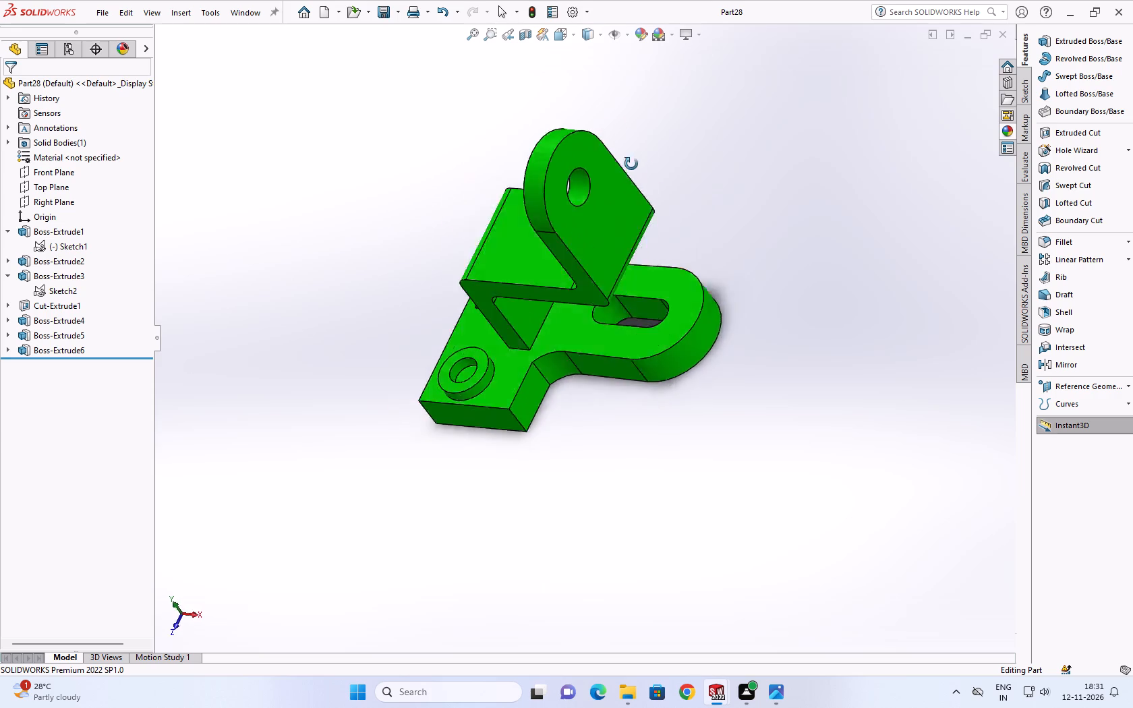
middle_click_drag(631, 164, 656, 111)
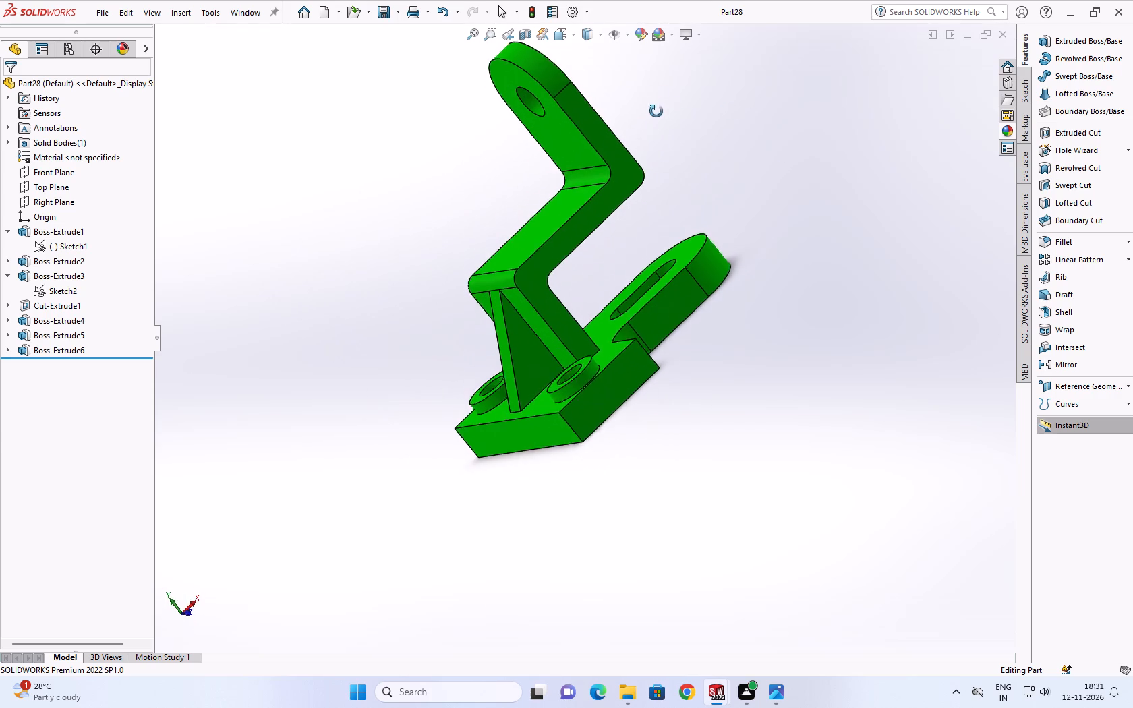
middle_click_drag(656, 111, 656, 73)
scroll(656, 73, "up", 1)
scroll(614, 185, "up", 4)
scroll(614, 185, "down", 2)
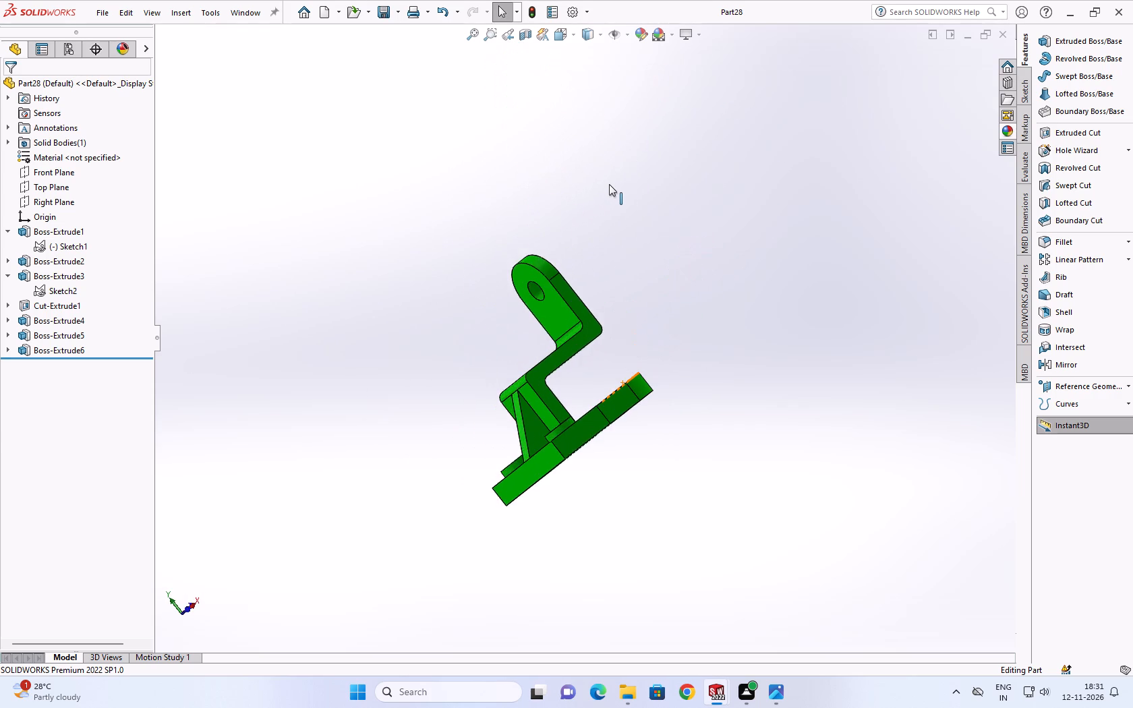
scroll(609, 184, "down", 3)
scroll(543, 258, "down", 1)
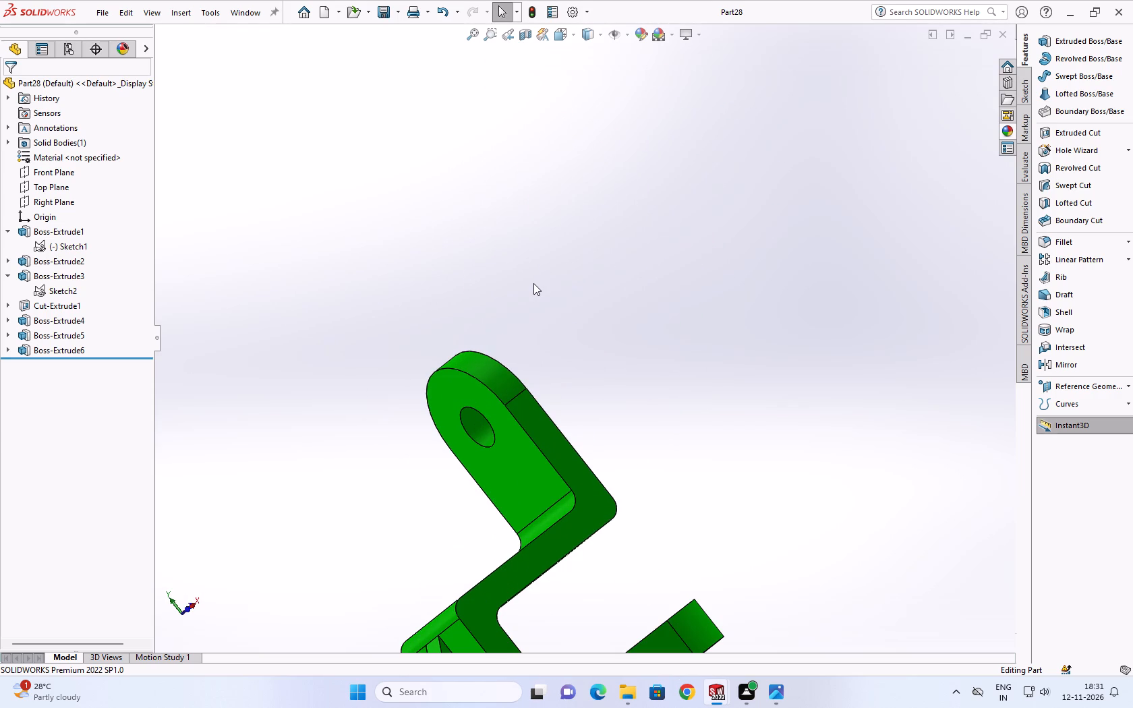
scroll(488, 300, "up", 1)
scroll(452, 381, "up", 1)
scroll(503, 469, "up", 1)
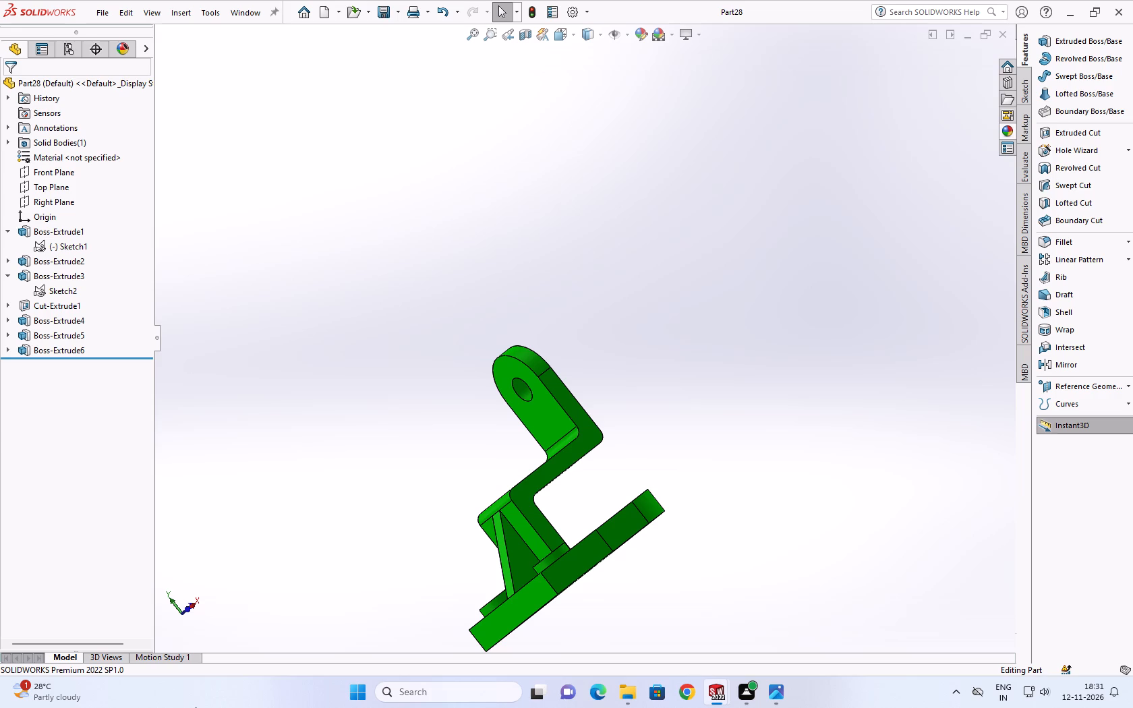
scroll(158, 707, "up", 3)
scroll(18, 707, "up", 1)
scroll(431, 564, "up", 2)
middle_click_drag(457, 519, 639, 478)
scroll(549, 487, "down", 1)
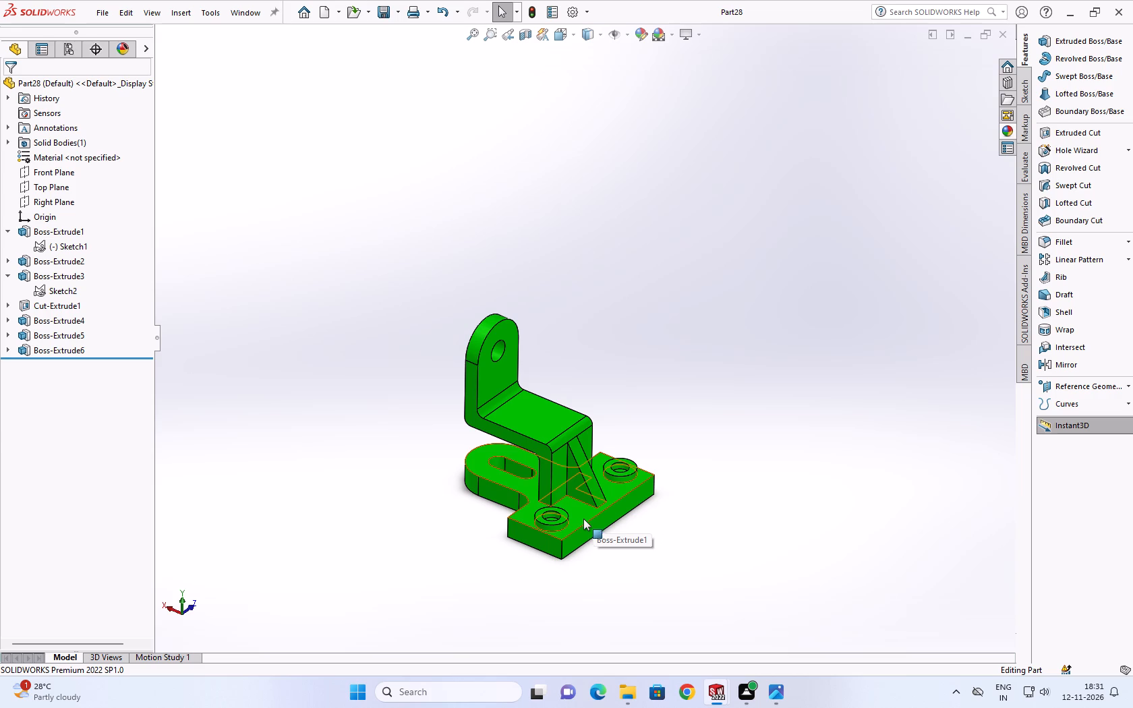
Examine the Part28 bracket from the front, side, underside and slotted end of its base.
scroll(571, 517, "up", 1)
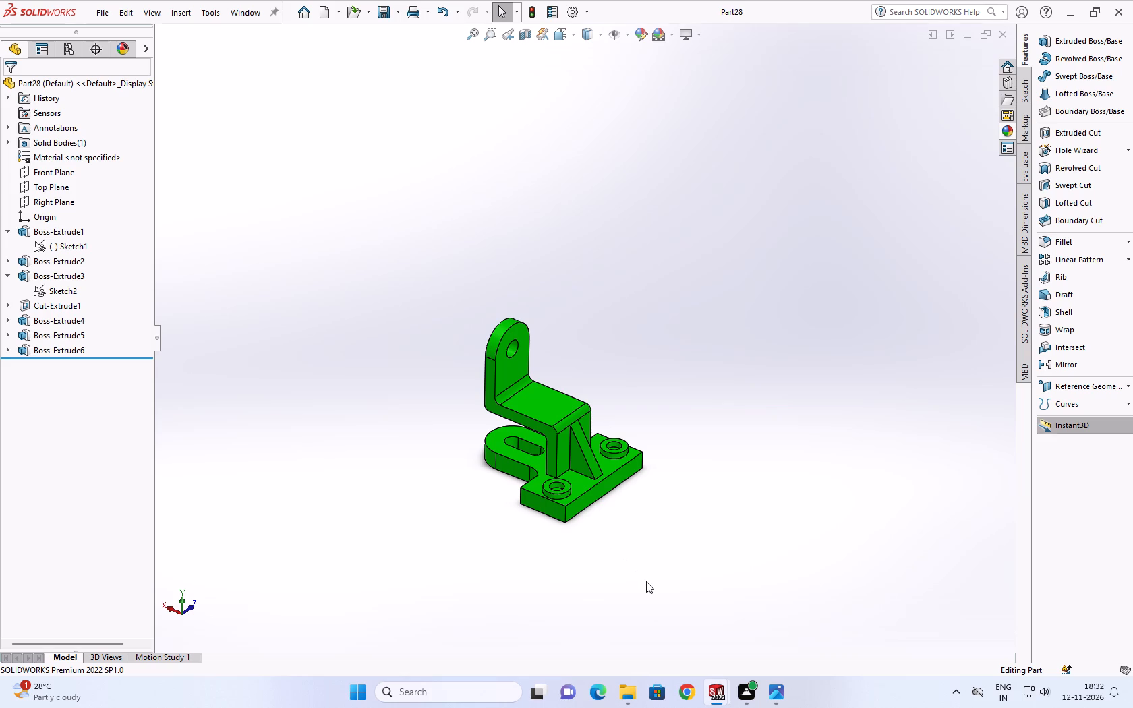
scroll(676, 587, "up", 2)
scroll(597, 412, "down", 5)
middle_click_drag(557, 403, 461, 268)
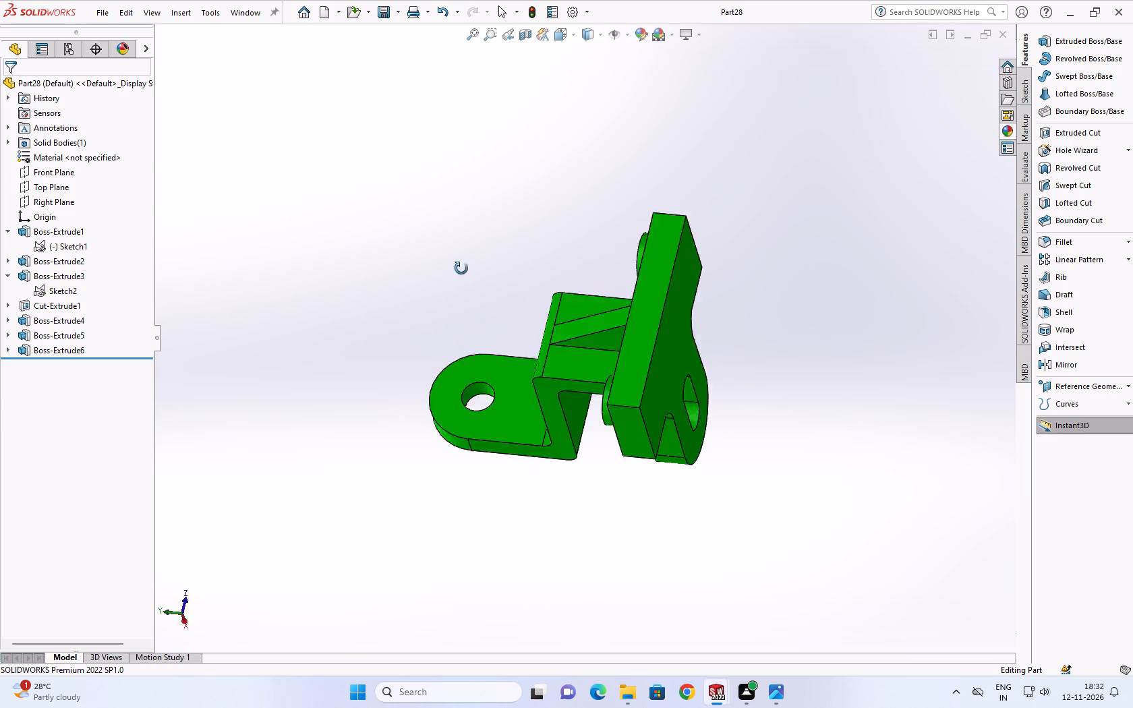
middle_click_drag(461, 268, 762, 514)
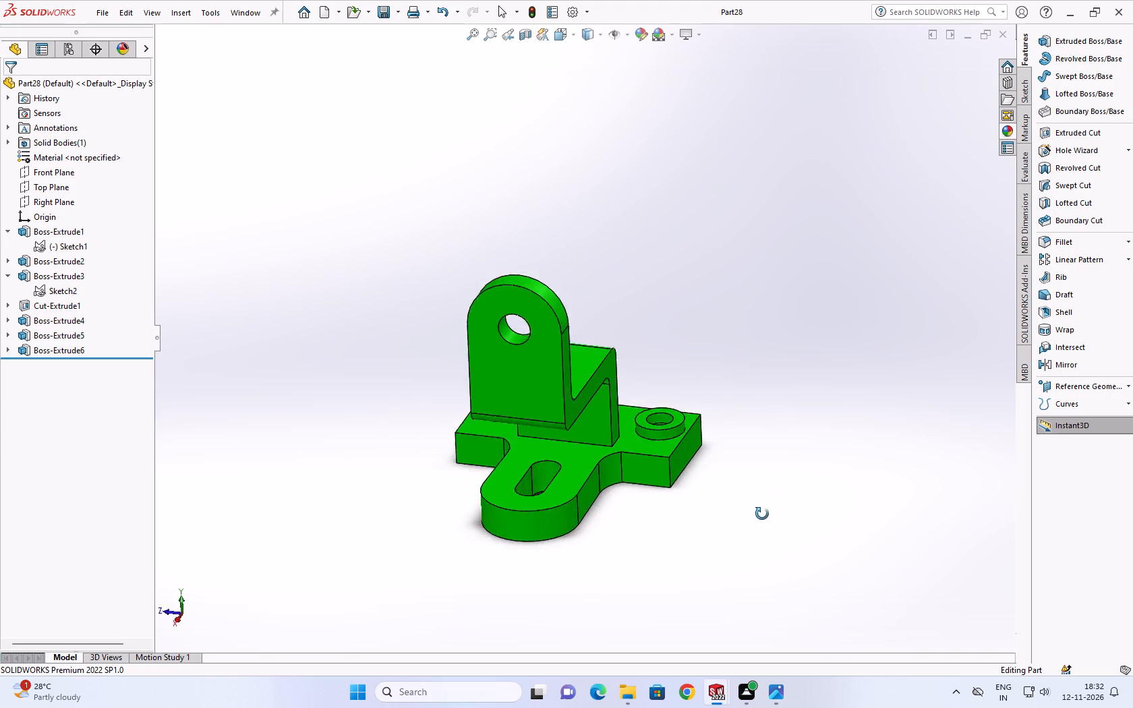
middle_click_drag(762, 514, 525, 531)
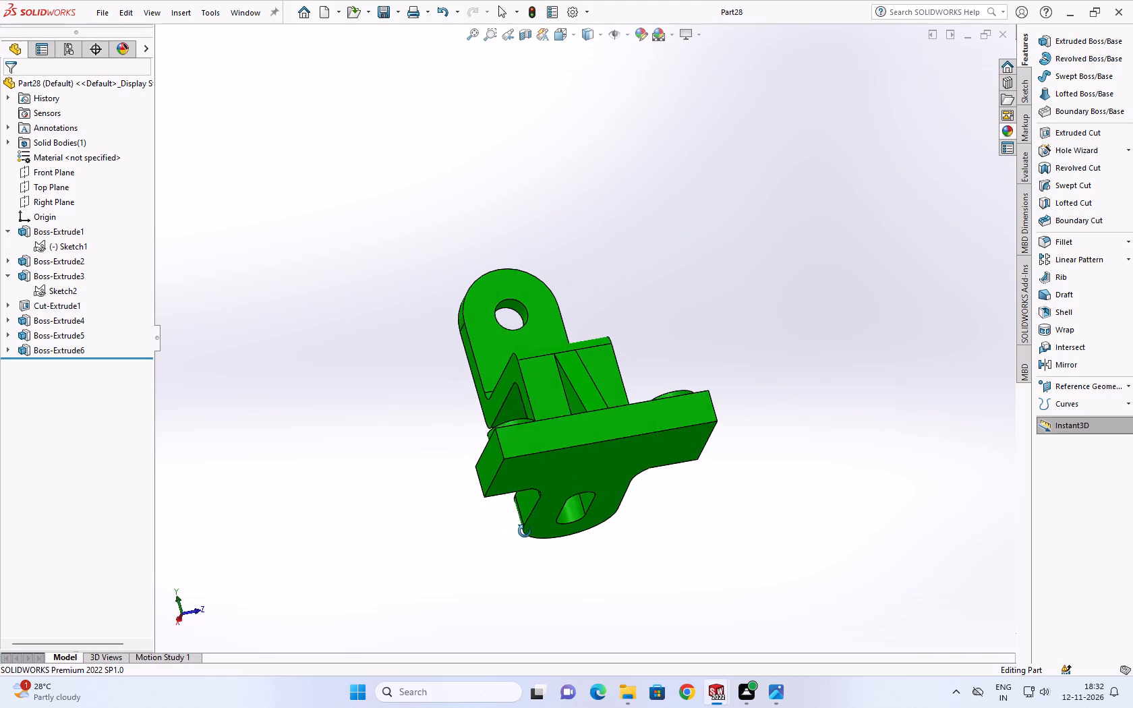
middle_click_drag(525, 531, 656, 523)
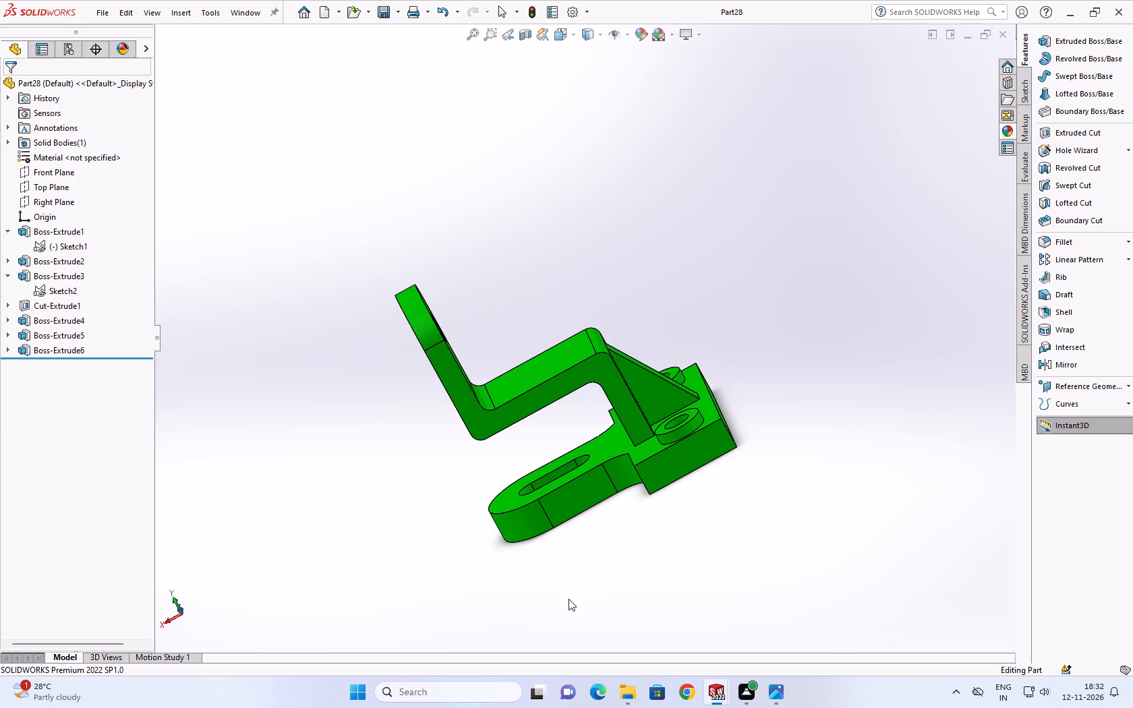
scroll(628, 352, "down", 2)
scroll(602, 380, "up", 1)
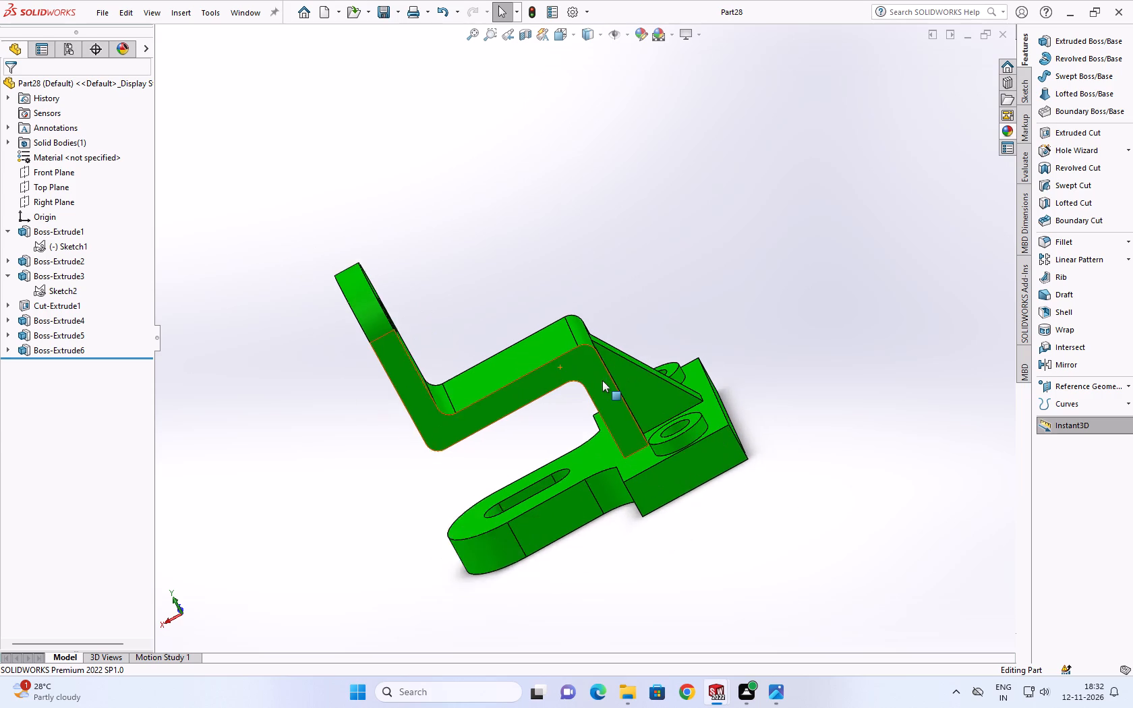
scroll(602, 380, "up", 1)
scroll(619, 304, "down", 1)
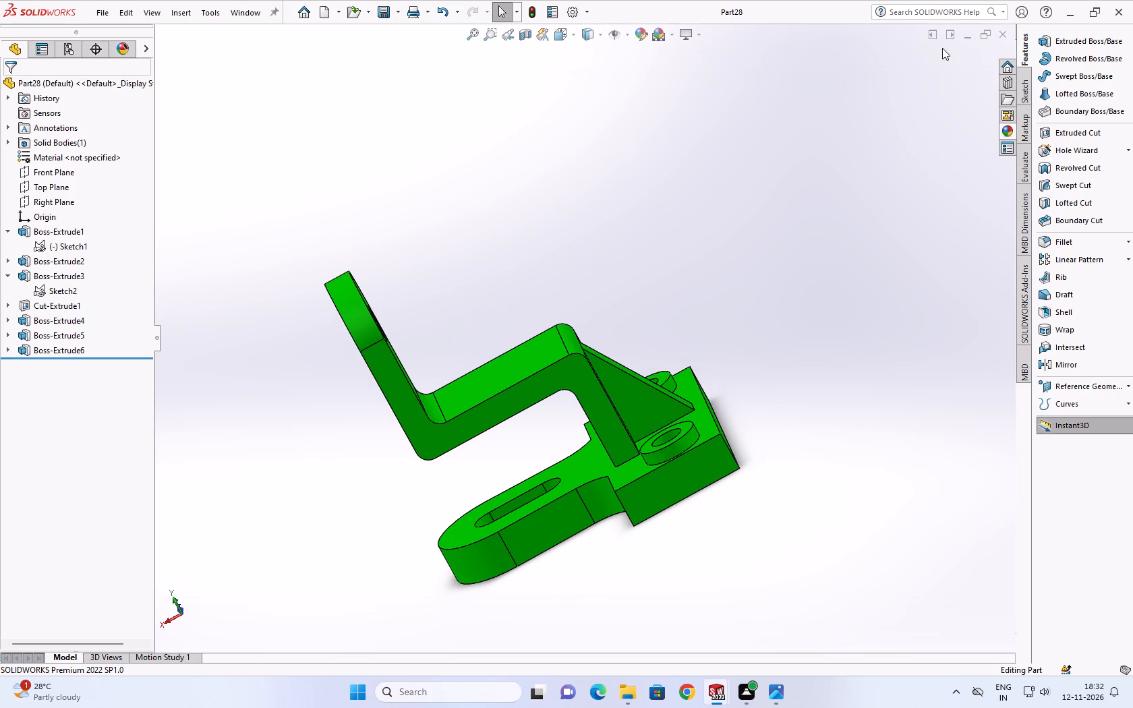
Close the Part28 document.
left_click(1000, 34)
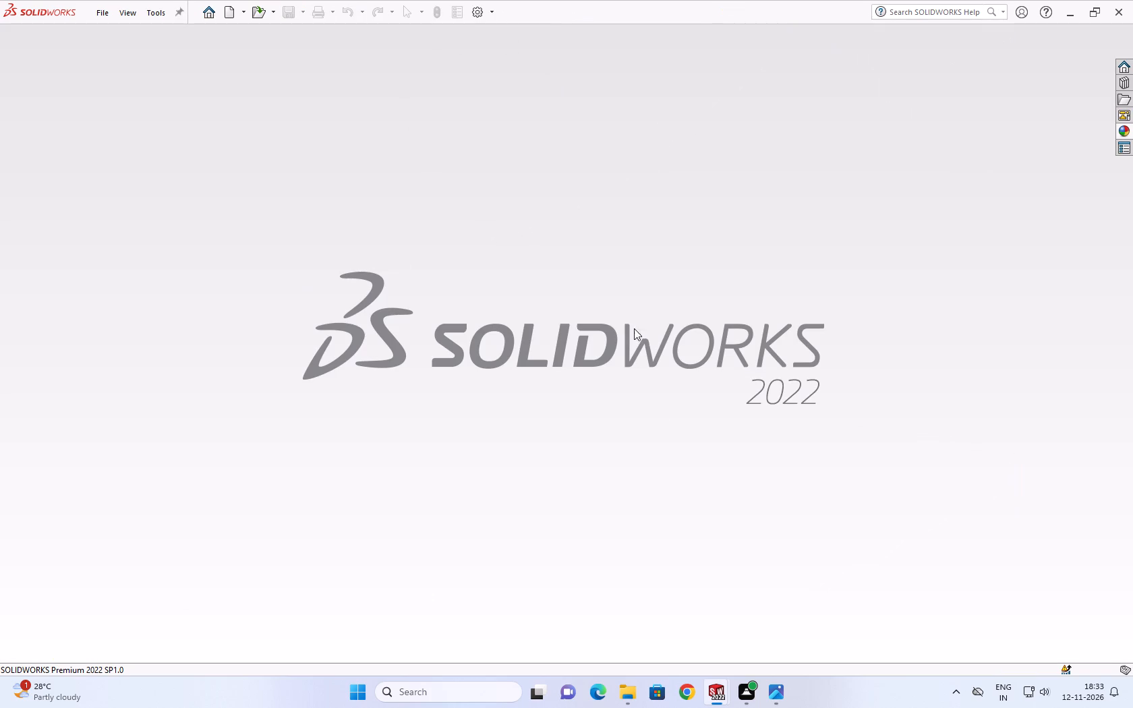
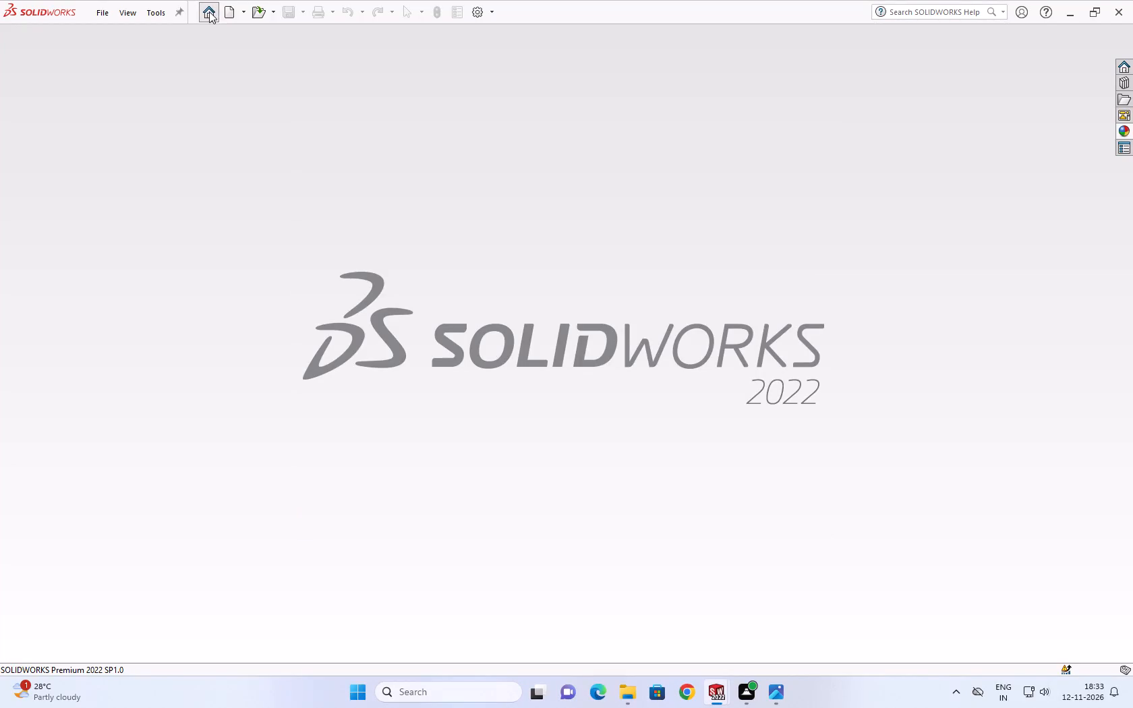
Reopen the Part28 document.
left_click(463, 301)
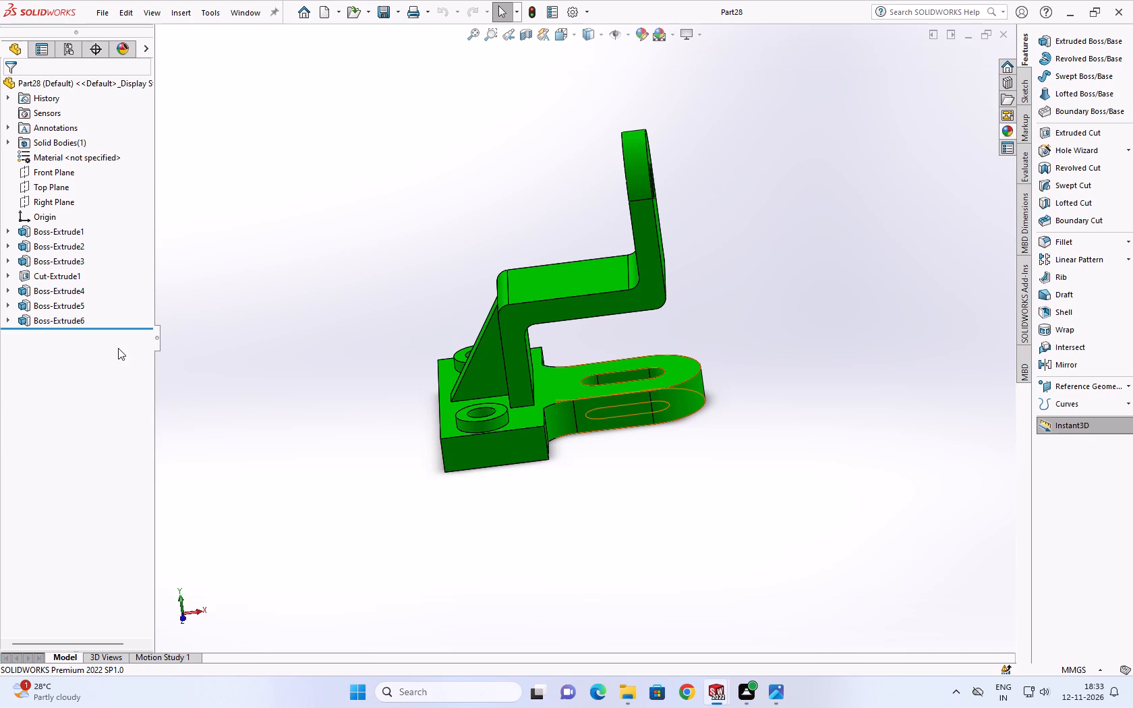
Fillet the four vertical corner edges of the bracket's rectangular base block with a 10 mm radius.
middle_click_drag(461, 336, 469, 336)
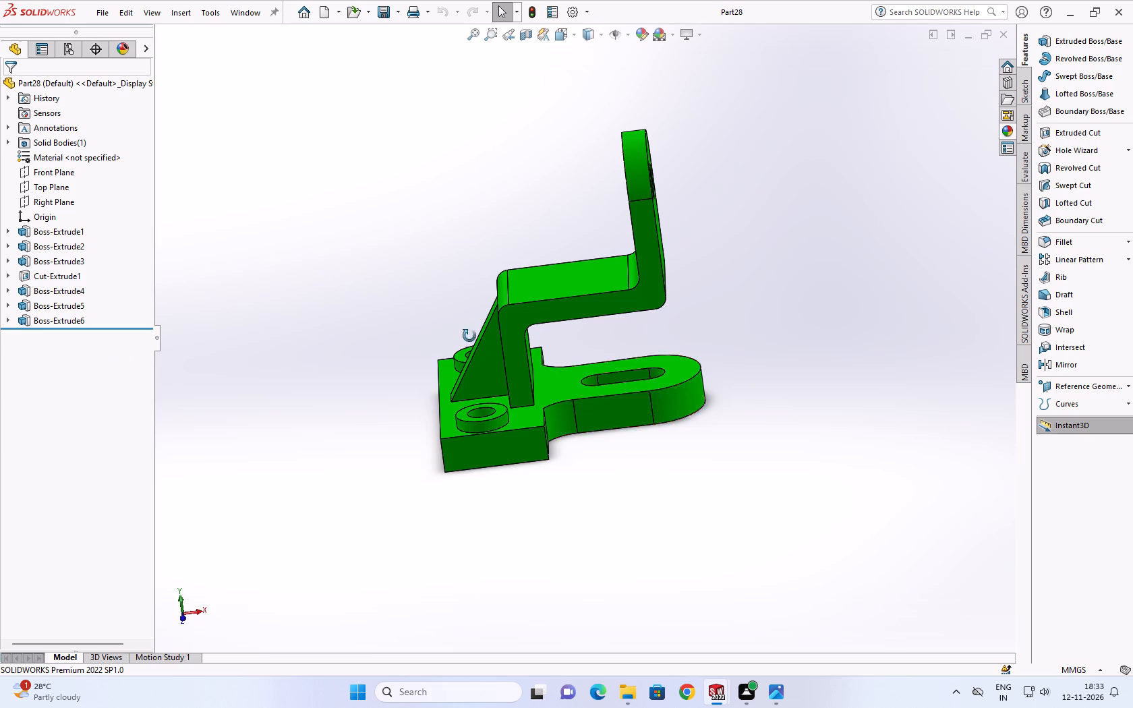
middle_click_drag(469, 336, 527, 407)
scroll(497, 372, "down", 3)
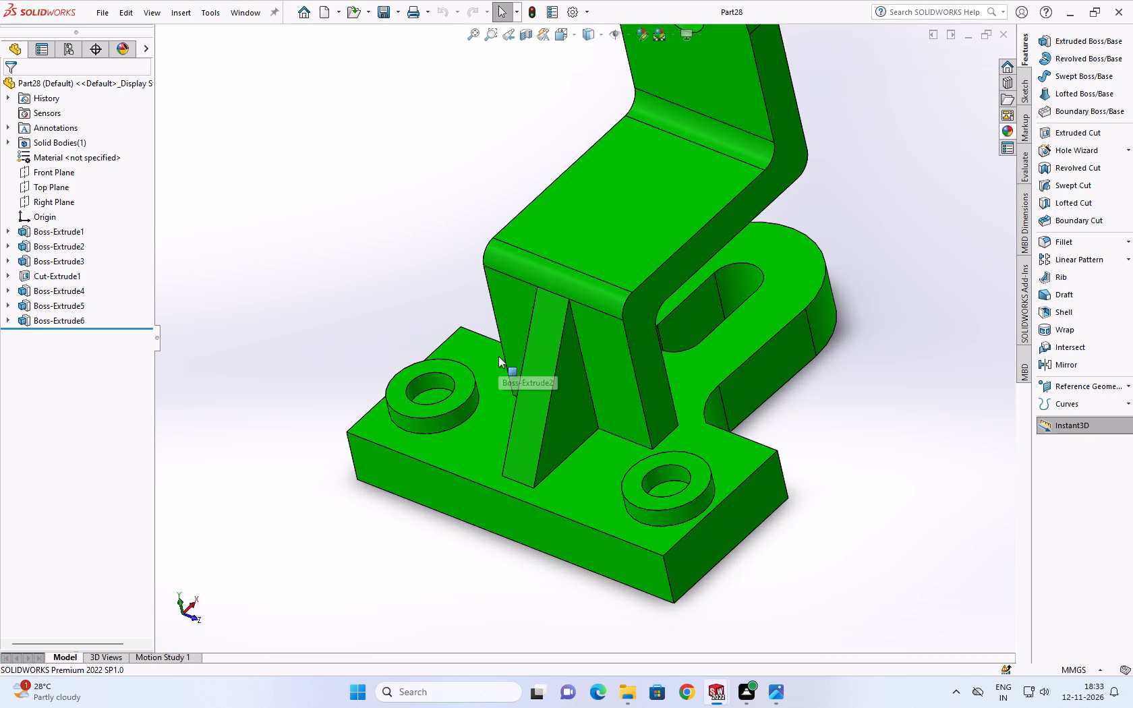
scroll(503, 351, "down", 2)
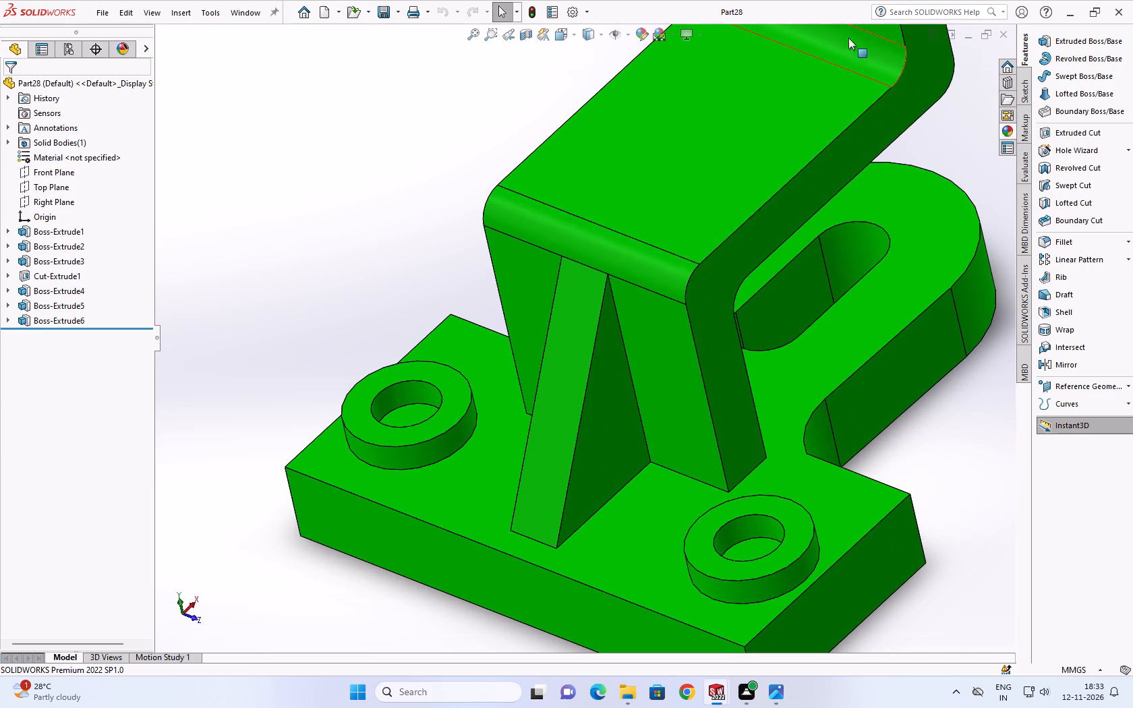
left_click(1059, 247)
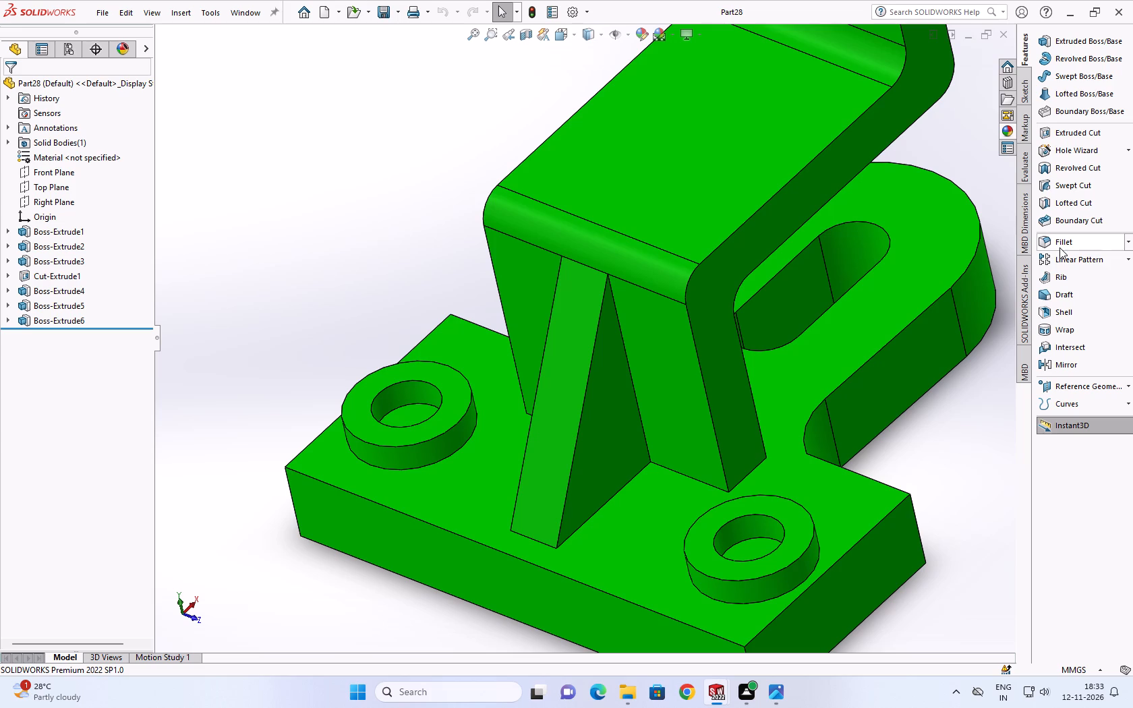
scroll(859, 502, "down", 2)
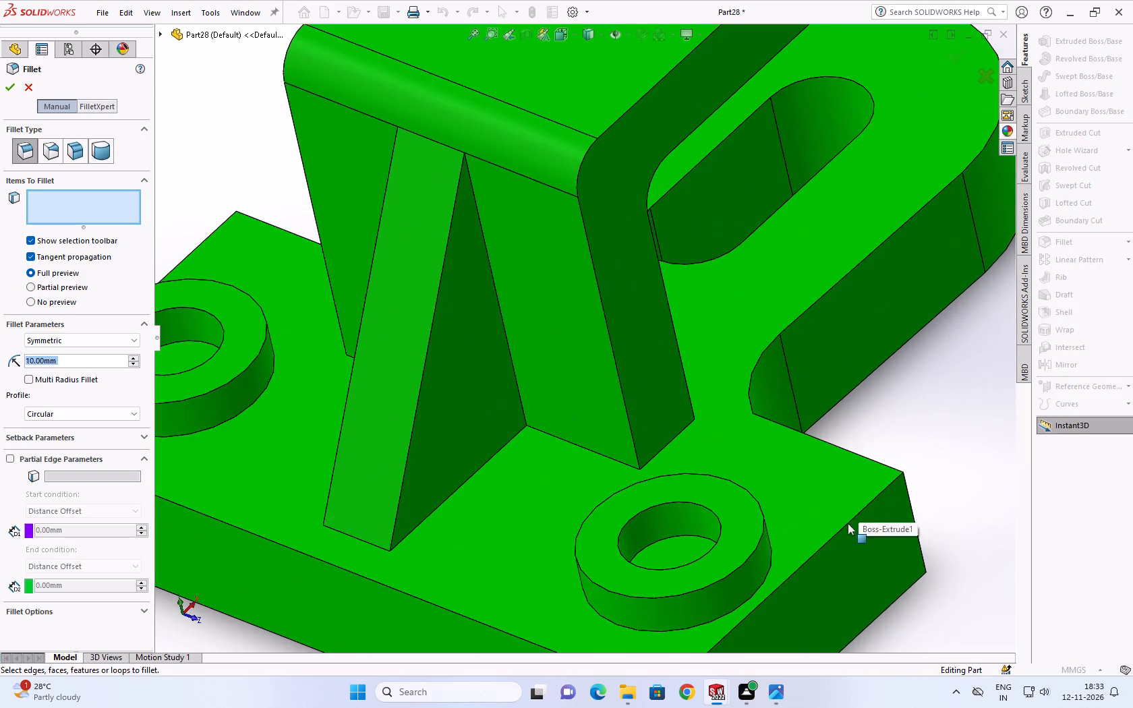
middle_click_drag(842, 534, 819, 564)
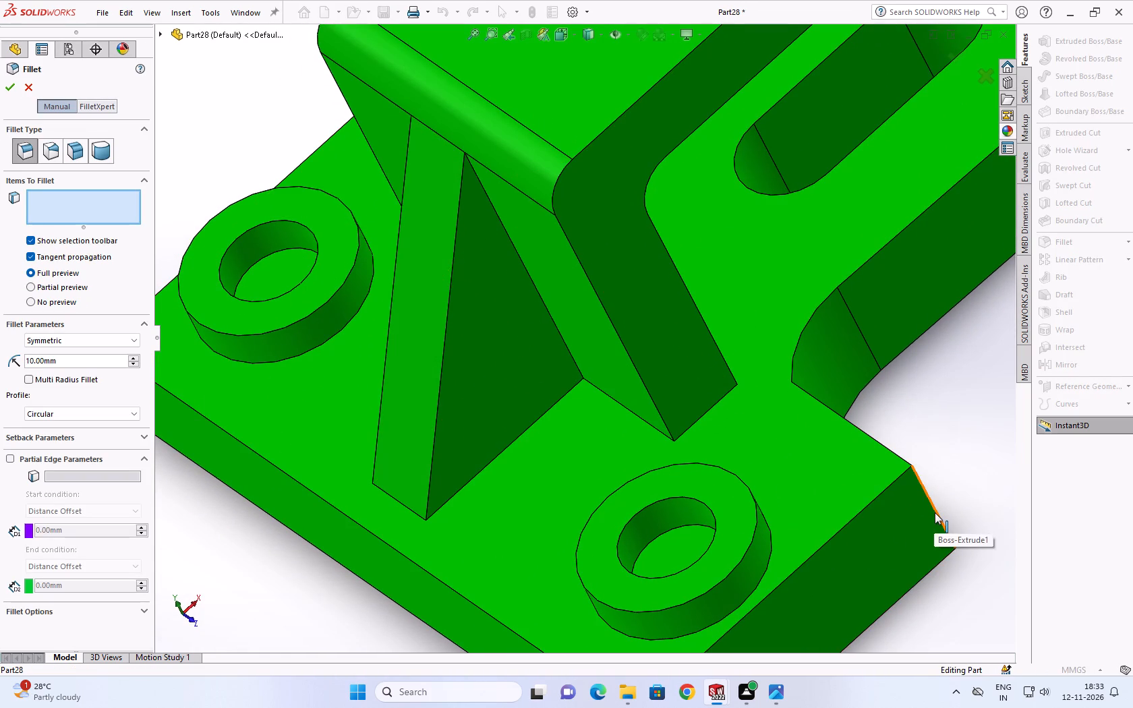
left_click(935, 512)
middle_click_drag(293, 239, 361, 238)
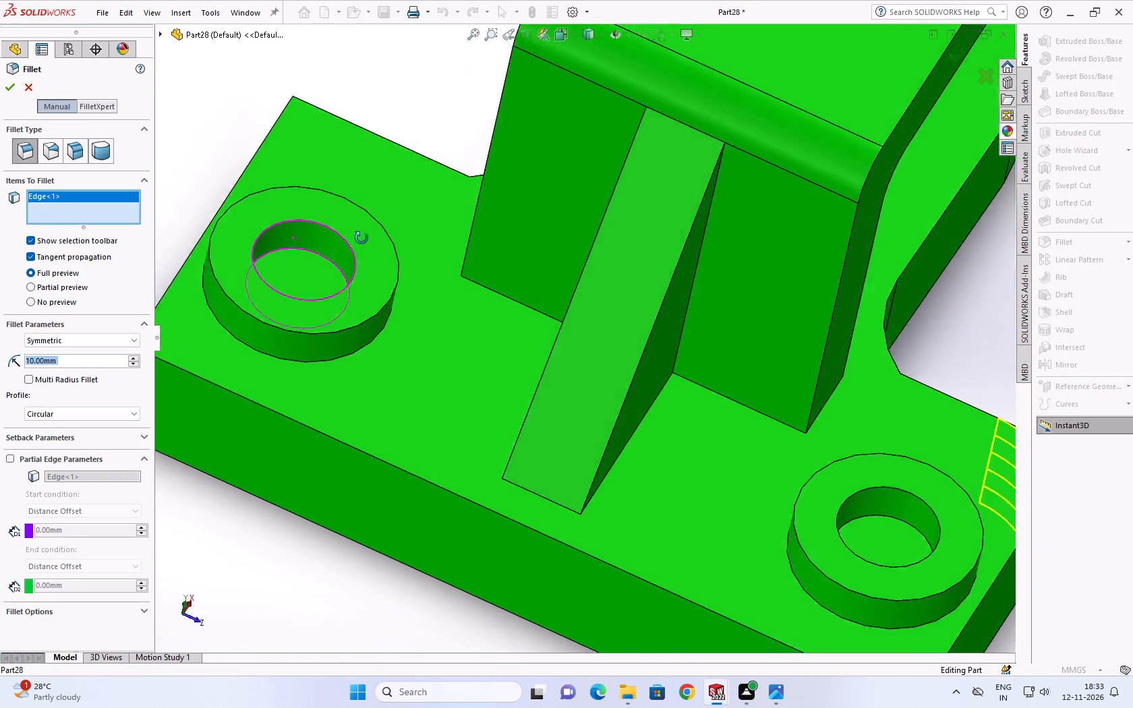
middle_click_drag(361, 238, 442, 309)
scroll(249, 150, "up", 4)
scroll(371, 208, "down", 6)
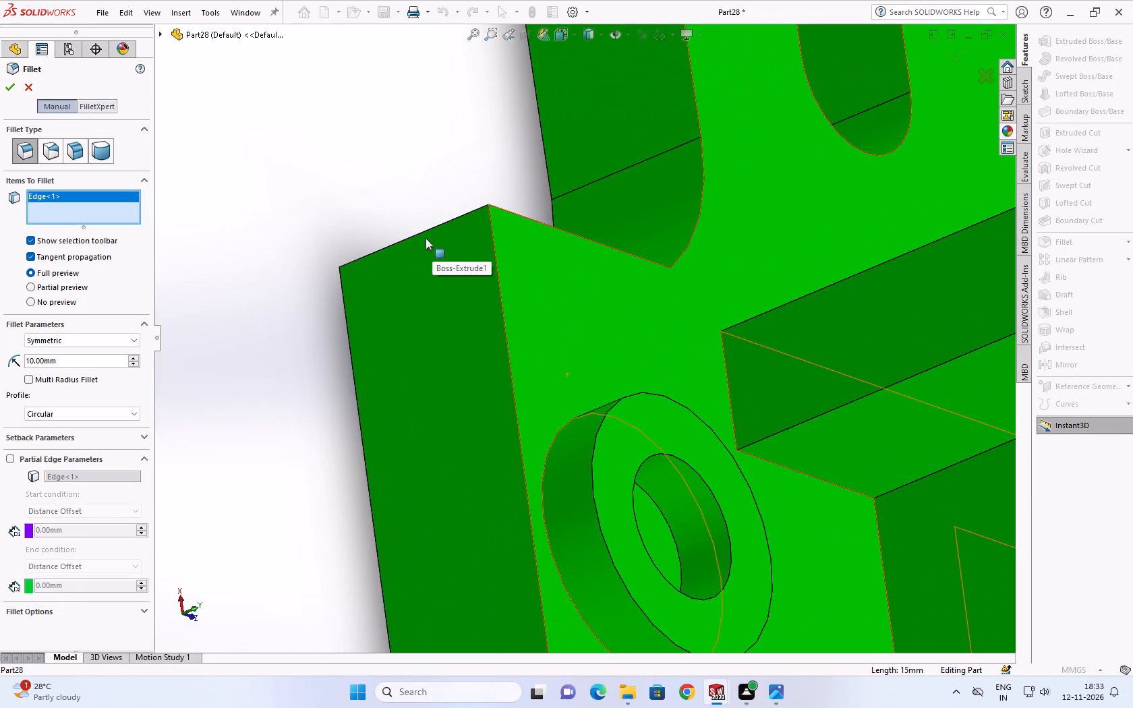
left_click(426, 232)
scroll(433, 247, "up", 4)
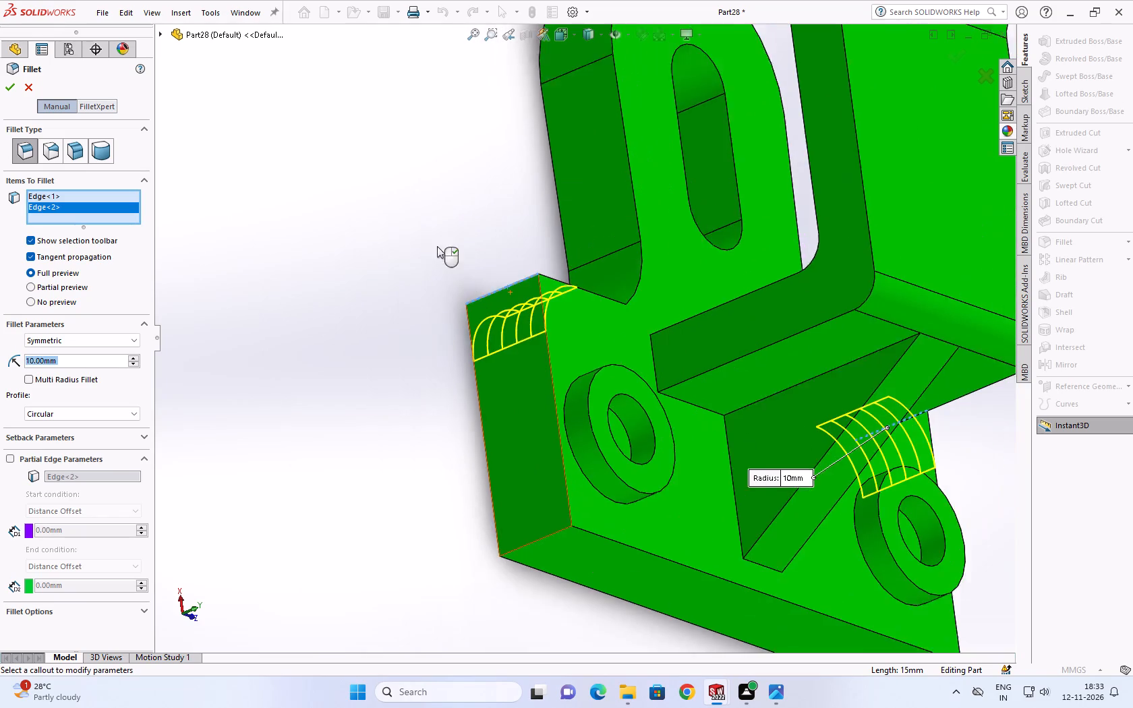
scroll(437, 246, "up", 1)
scroll(560, 465, "down", 5)
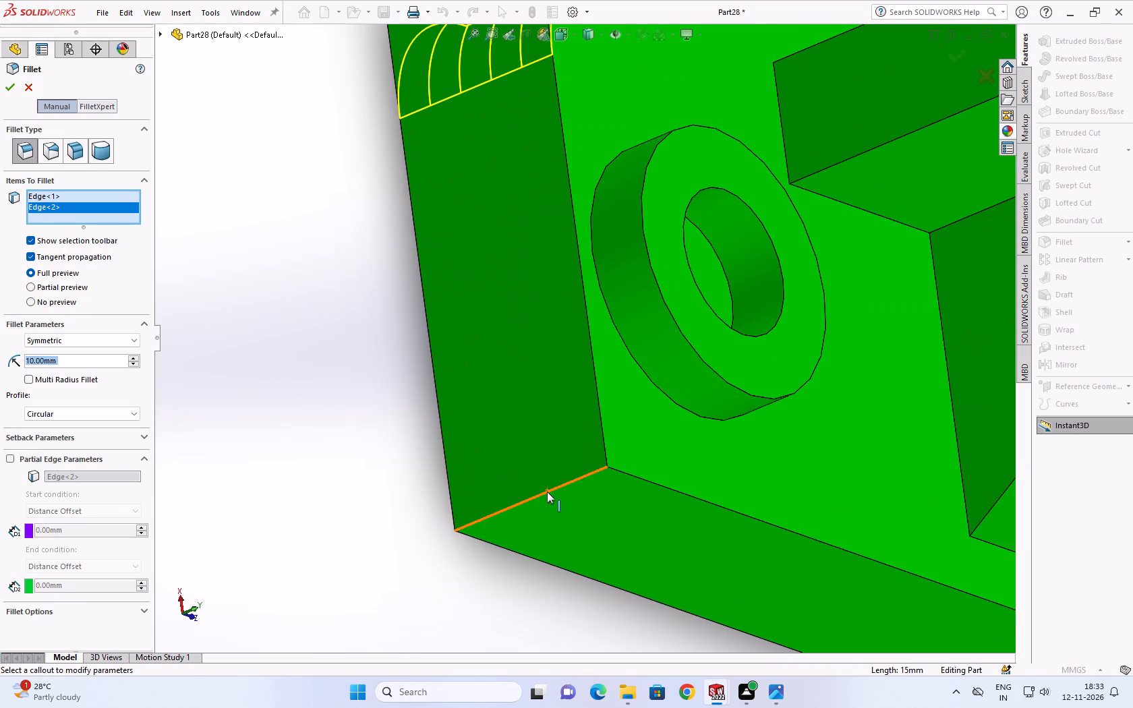
left_click(547, 492)
middle_click_drag(570, 488, 515, 414)
scroll(525, 432, "up", 5)
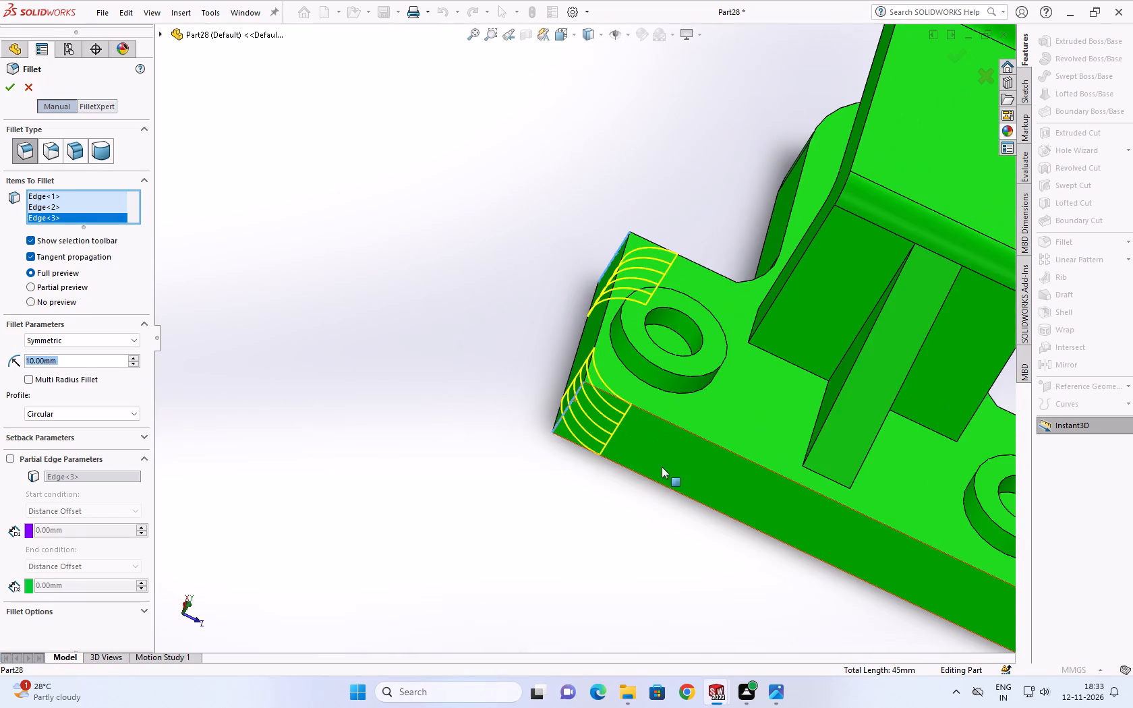
scroll(827, 477, "up", 3)
scroll(831, 491, "down", 5)
left_click(782, 484)
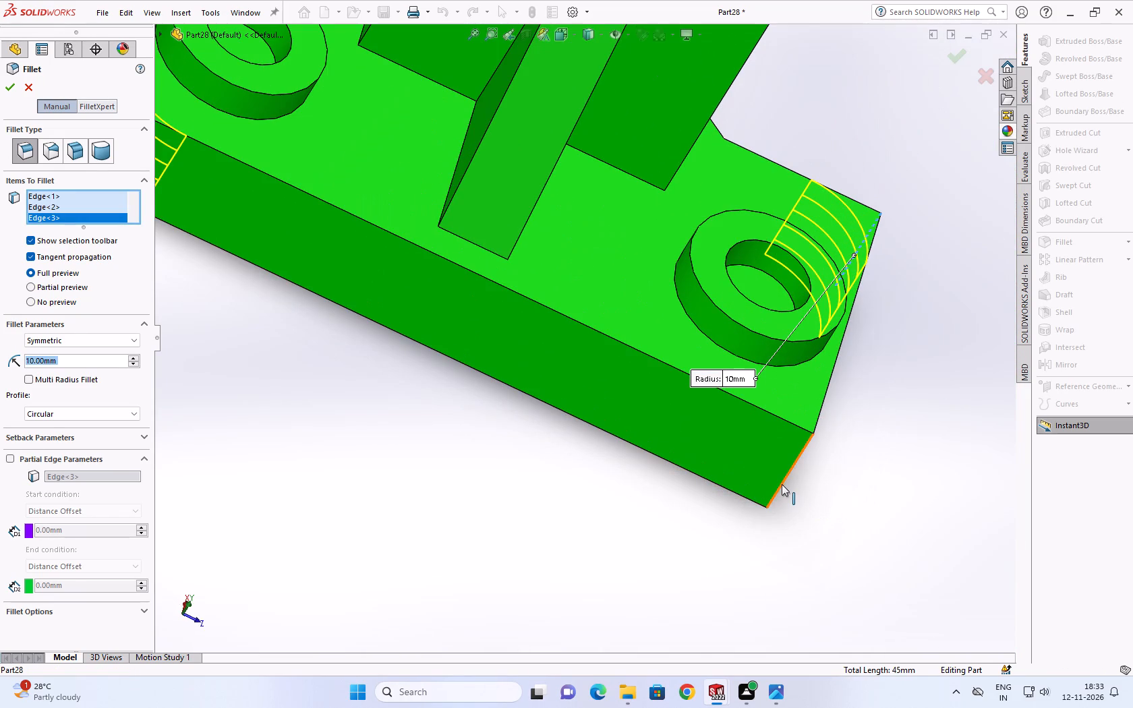
scroll(556, 398, "up", 2)
scroll(337, 306, "up", 2)
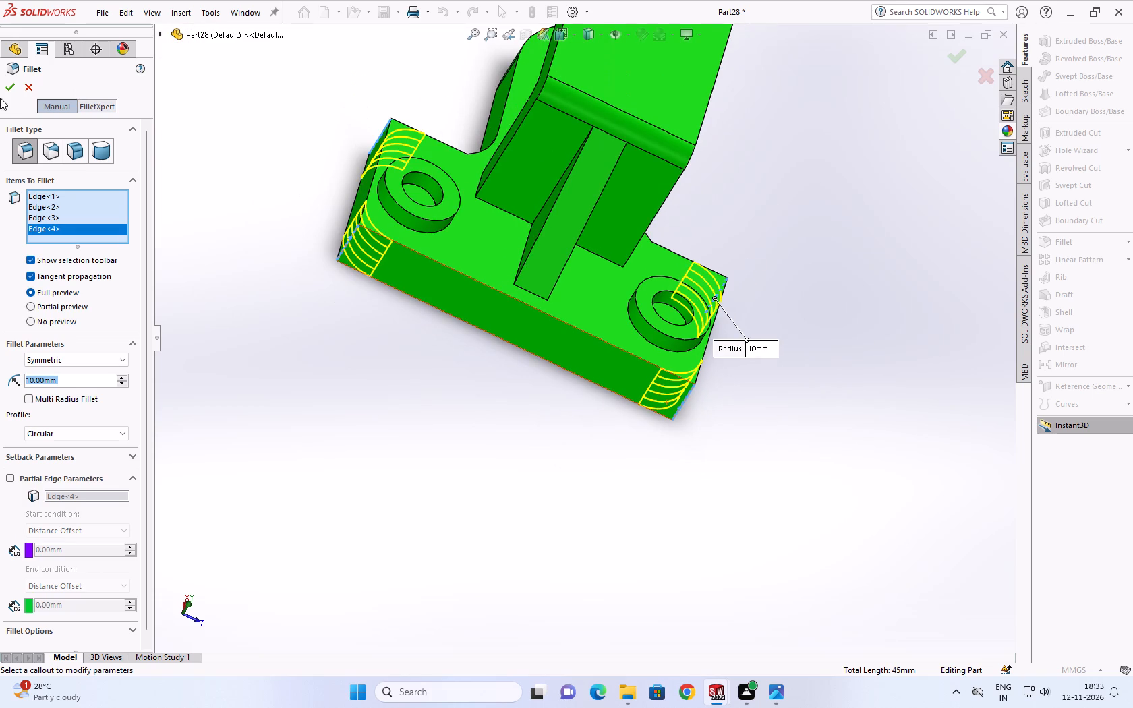
left_click(11, 89)
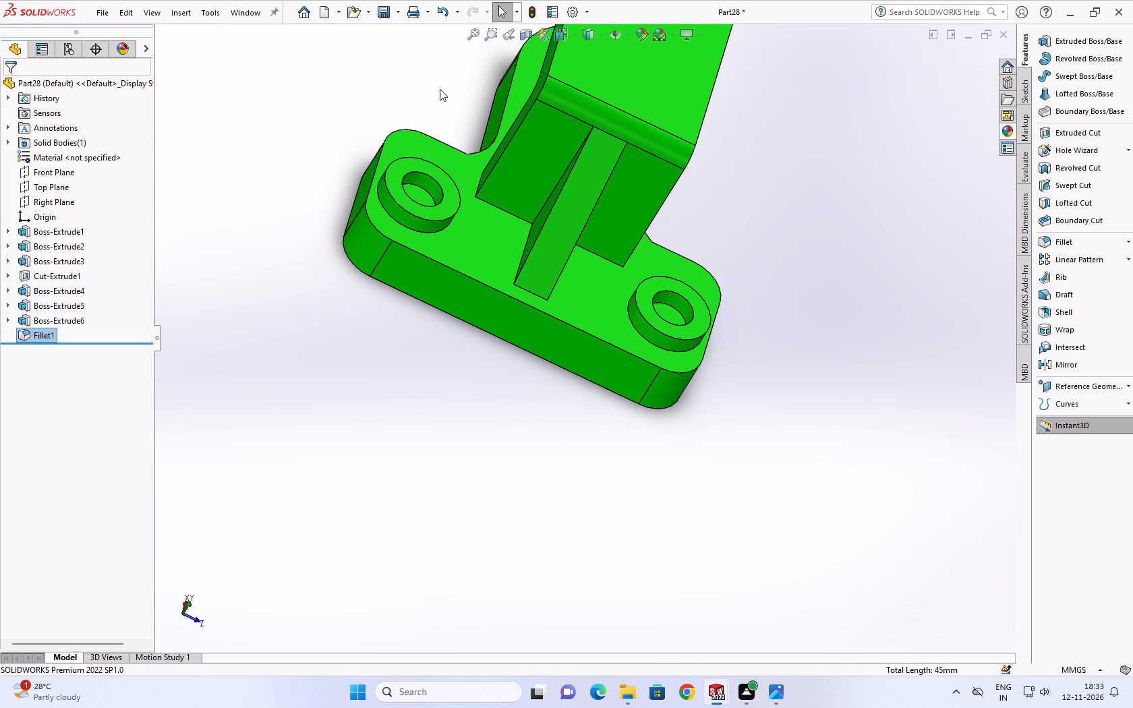
Examine the rounded base corners and the whole bracket from above, the front and below.
middle_click_drag(473, 93, 357, 239)
scroll(357, 239, "up", 2)
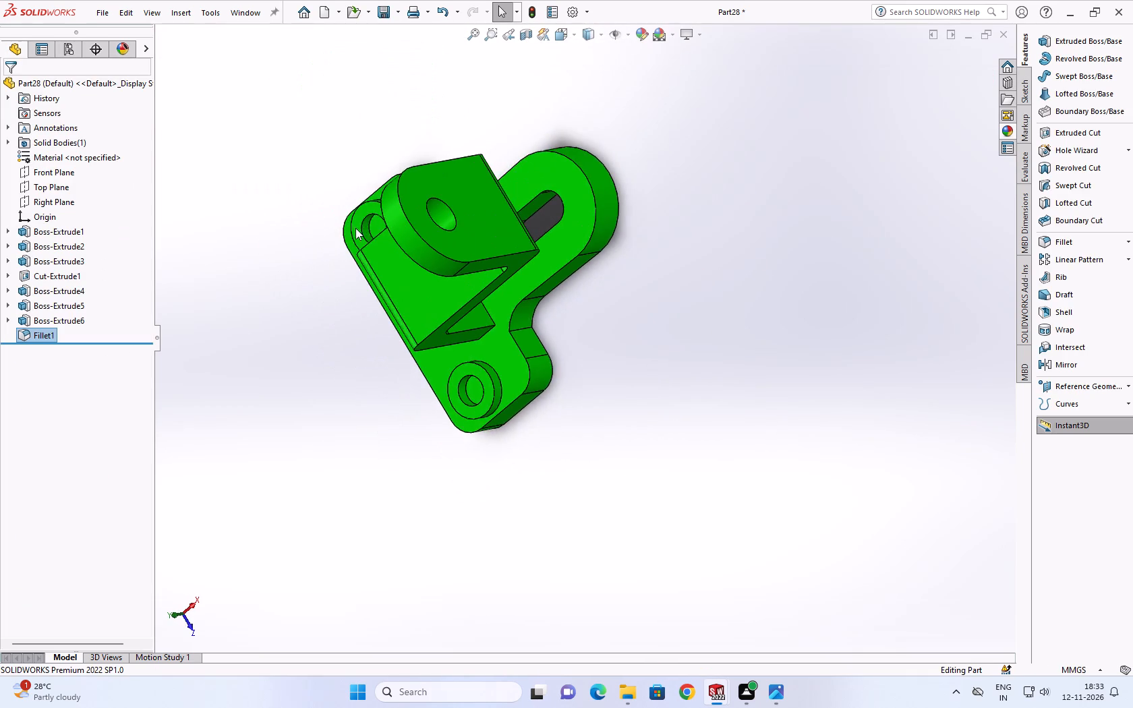
scroll(356, 228, "down", 5)
scroll(442, 276, "up", 2)
middle_click_drag(444, 269, 472, 144)
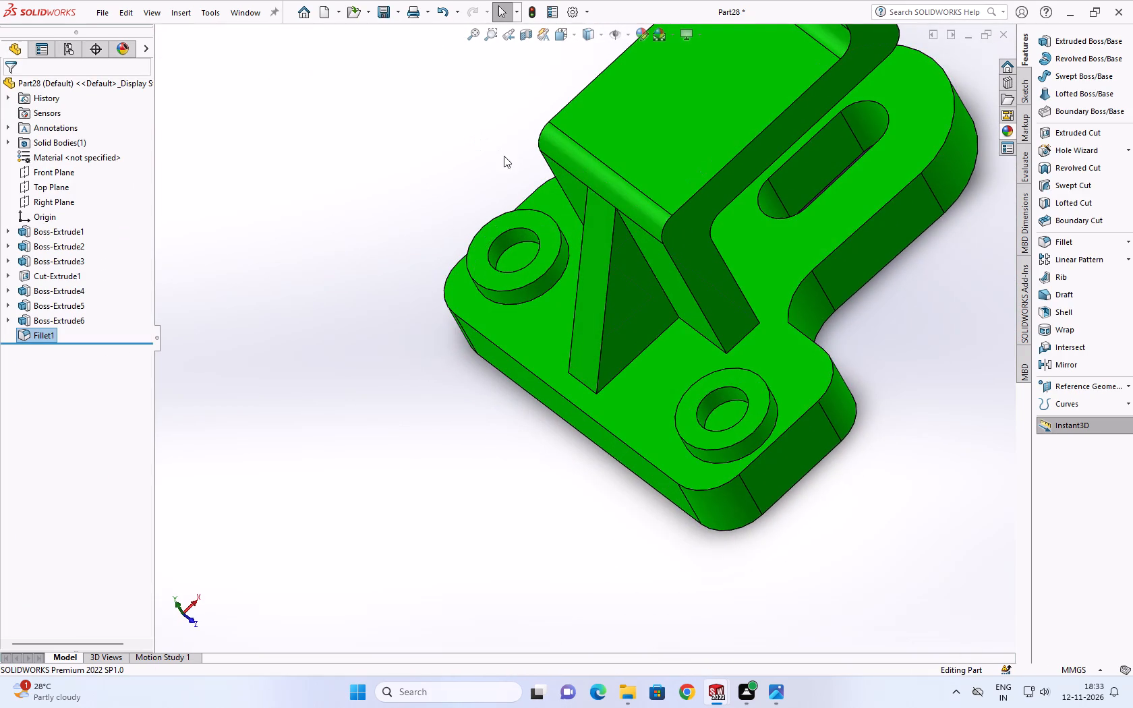
scroll(352, 191, "up", 2)
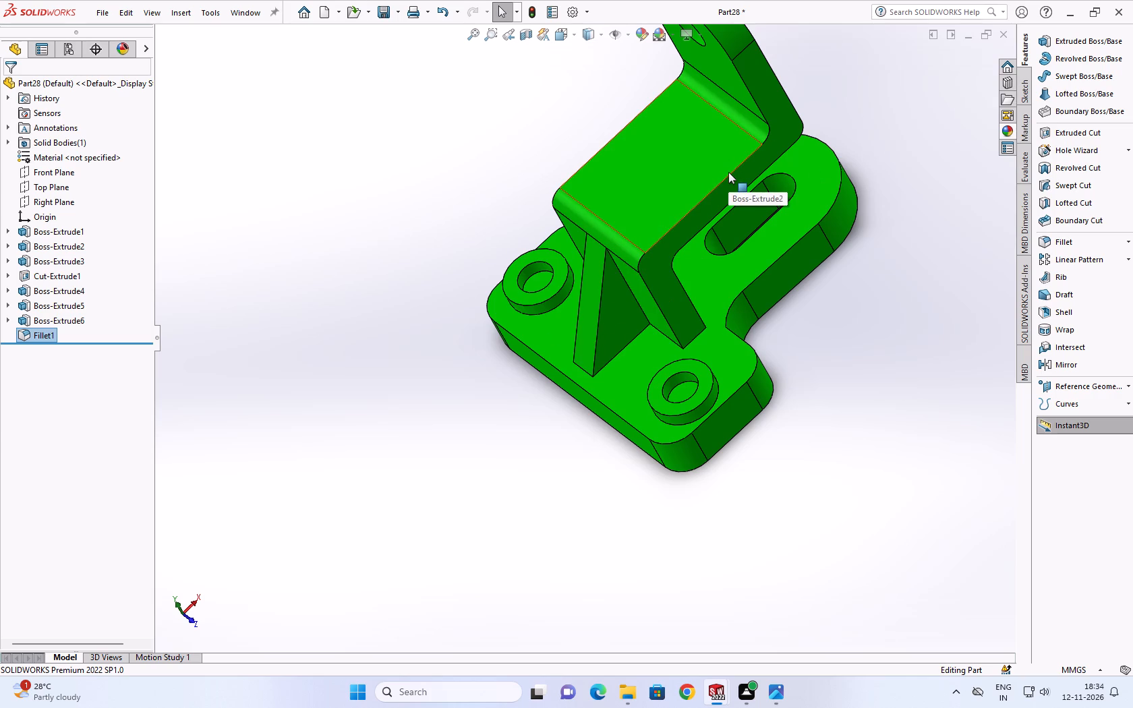
scroll(893, 69, "up", 3)
scroll(695, 246, "down", 1)
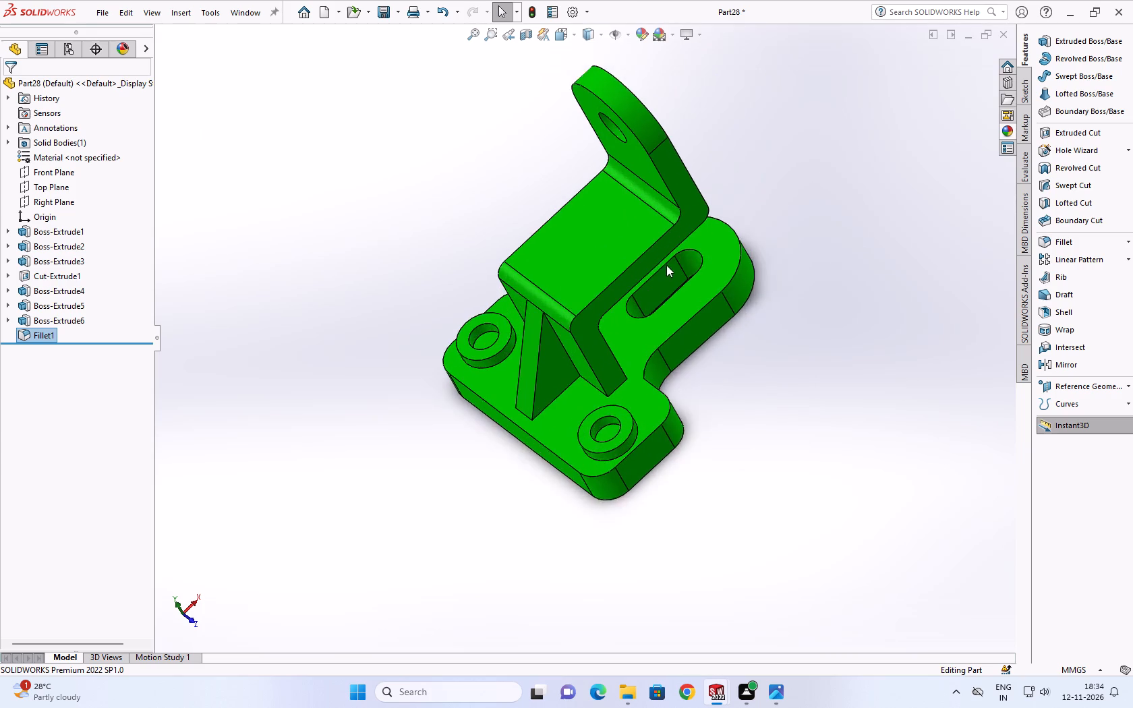
scroll(666, 265, "down", 3)
scroll(631, 254, "up", 1)
middle_click_drag(631, 249, 670, 54)
scroll(641, 72, "up", 5)
middle_click_drag(641, 230, 645, 235)
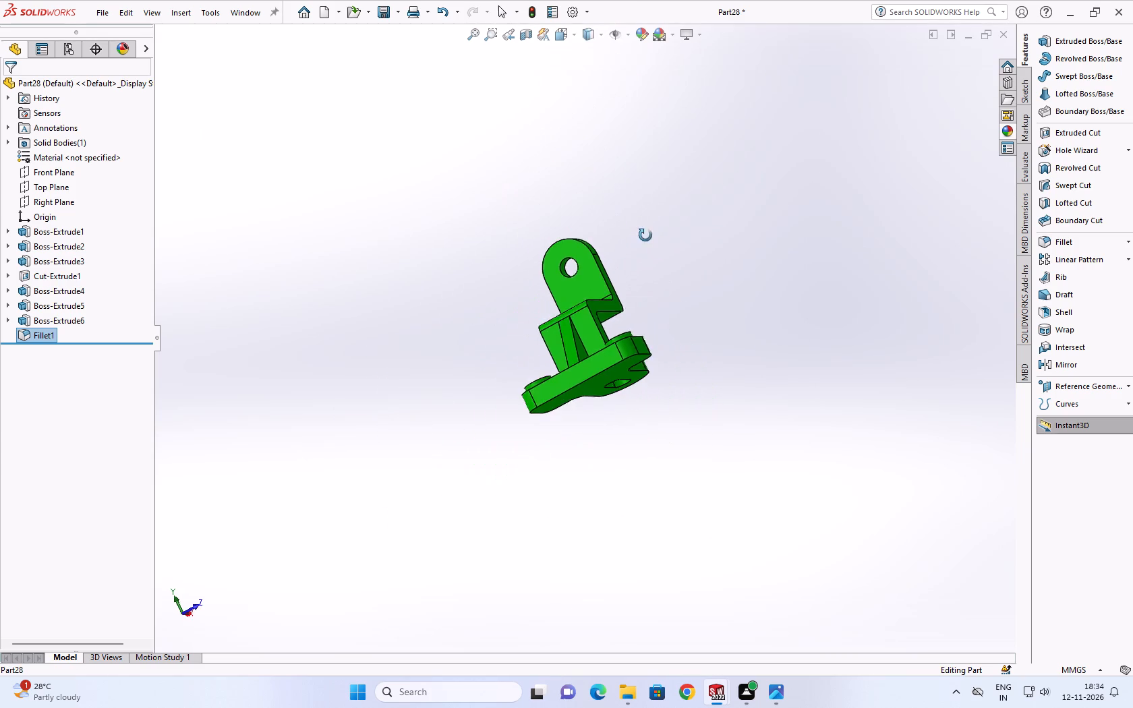
middle_click_drag(645, 235, 728, 305)
Examine the upright lug, the stepped arm and its rib close up, from the side and from the front.
scroll(535, 327, "up", 1)
scroll(584, 289, "down", 7)
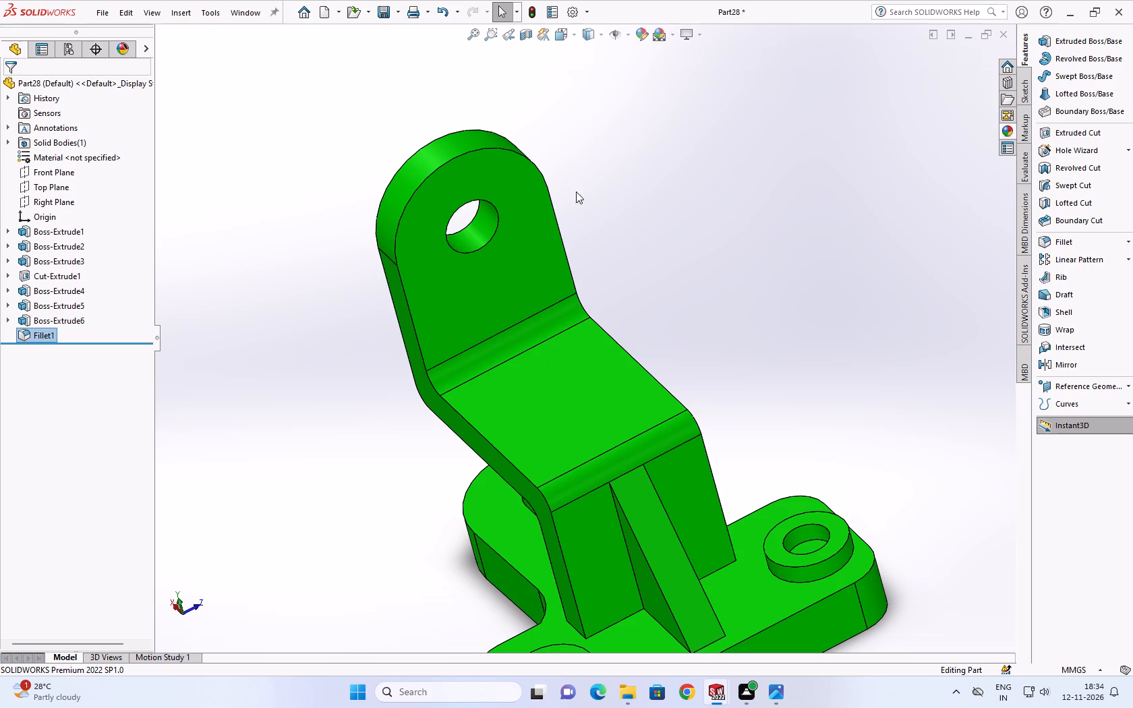
scroll(581, 287, "down", 1)
scroll(578, 343, "up", 5)
middle_click_drag(579, 374, 685, 322)
scroll(628, 430, "down", 2)
scroll(565, 403, "down", 2)
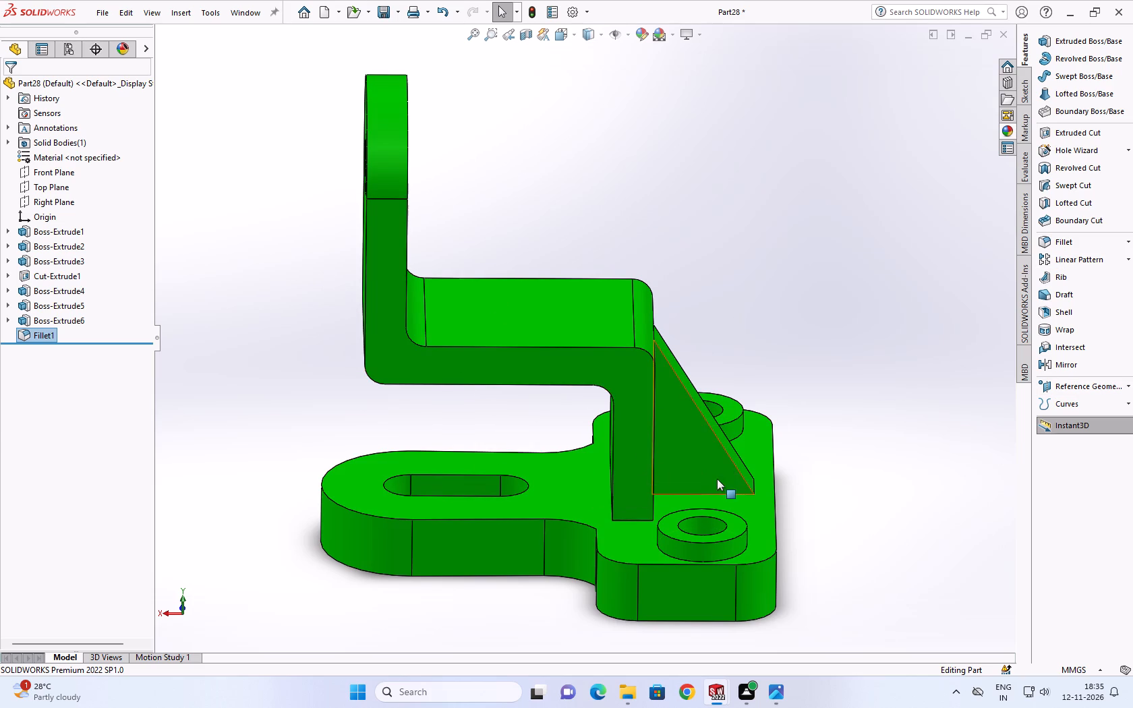
scroll(585, 444, "down", 3)
scroll(577, 399, "up", 3)
middle_click_drag(561, 402, 417, 455)
scroll(561, 402, "down", 1)
scroll(419, 422, "up", 8)
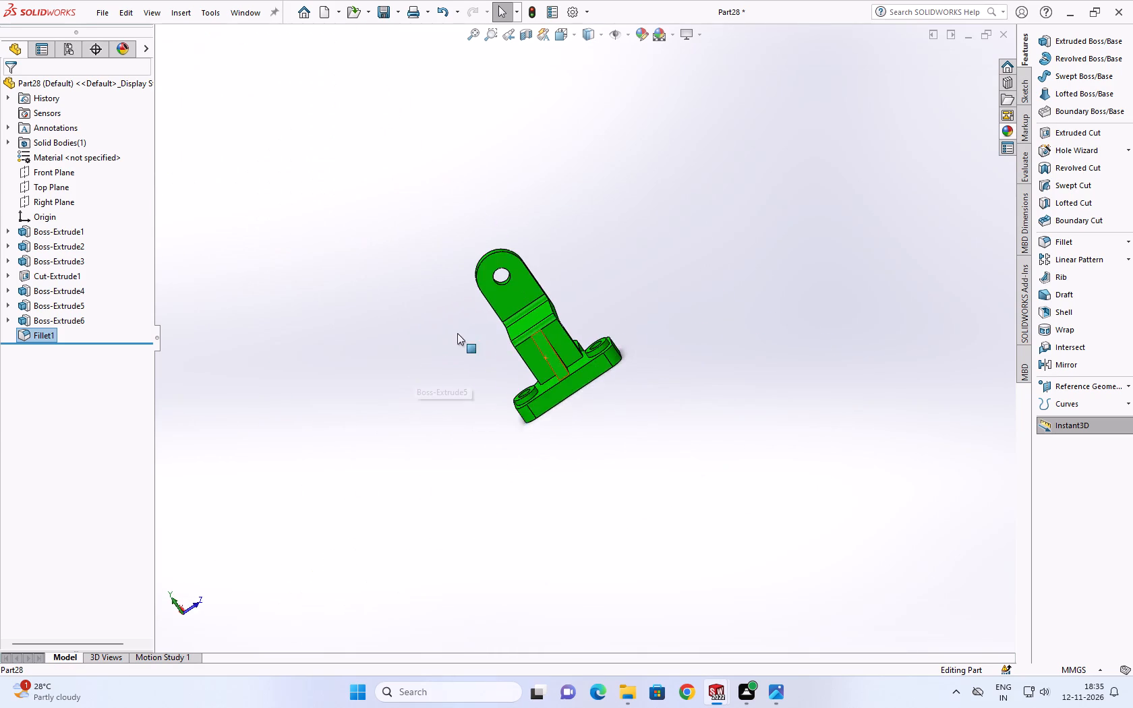
Sketch a circle about 30 mm in diameter, concentric with the hole, on the upright lug's rib-side face.
scroll(463, 330, "down", 5)
scroll(755, 365, "up", 1)
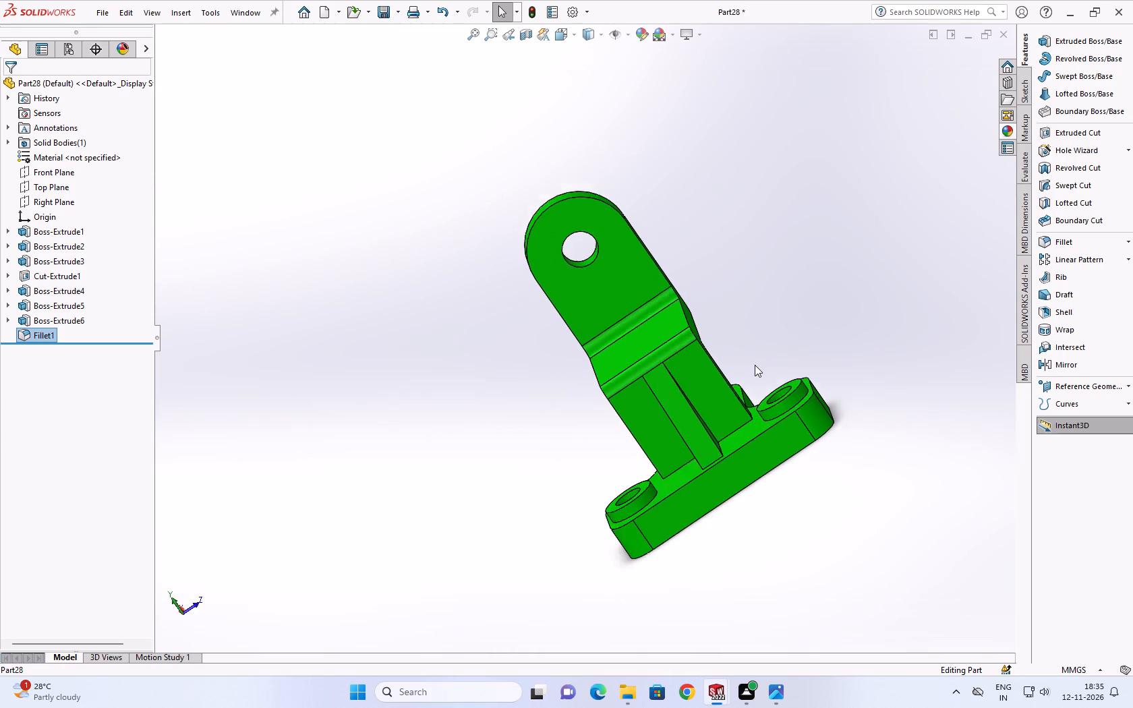
scroll(755, 365, "up", 1)
scroll(707, 299, "down", 4)
left_click(521, 287)
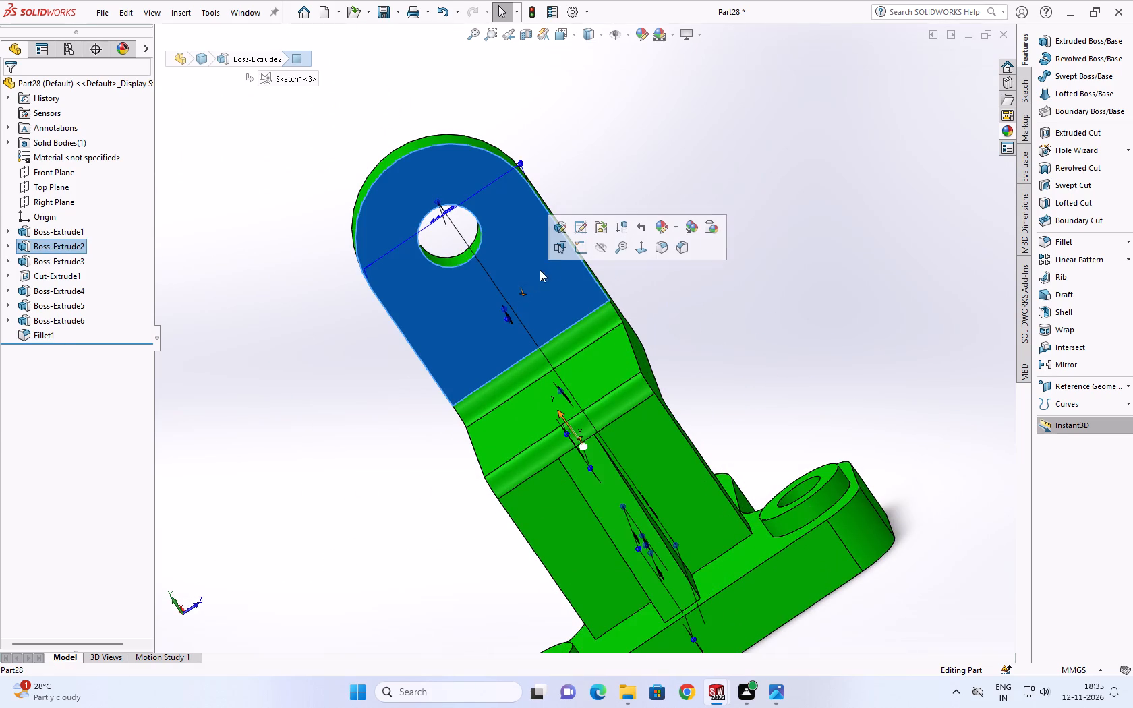
left_click(586, 247)
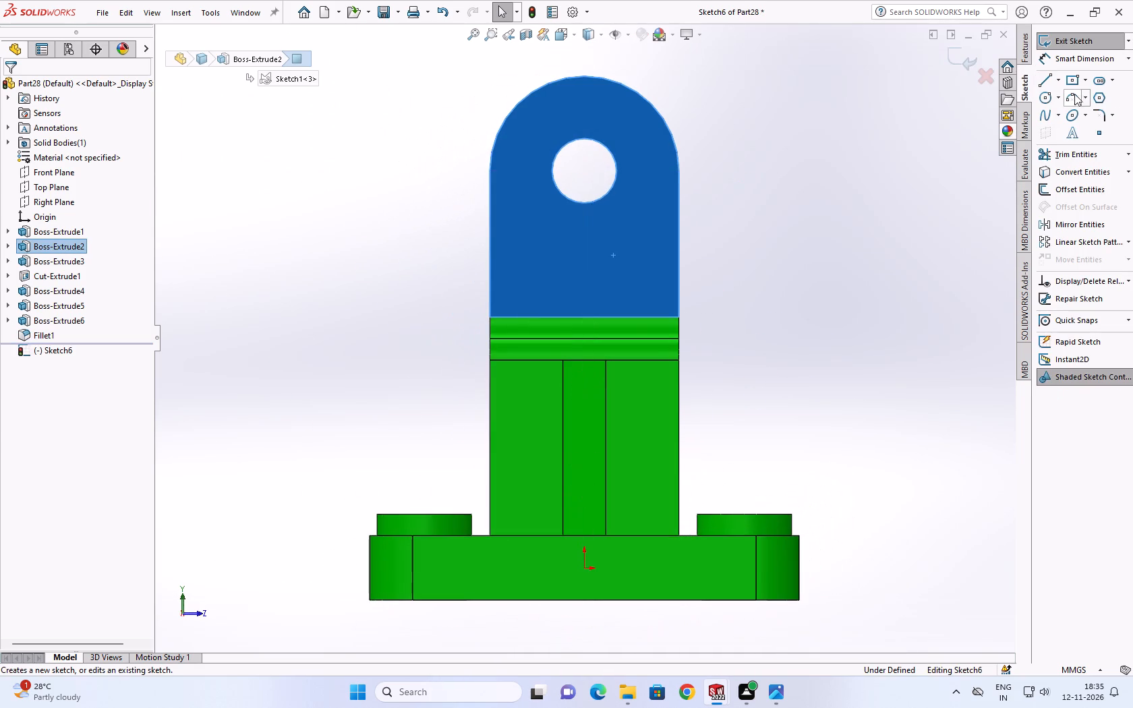
left_click(1042, 101)
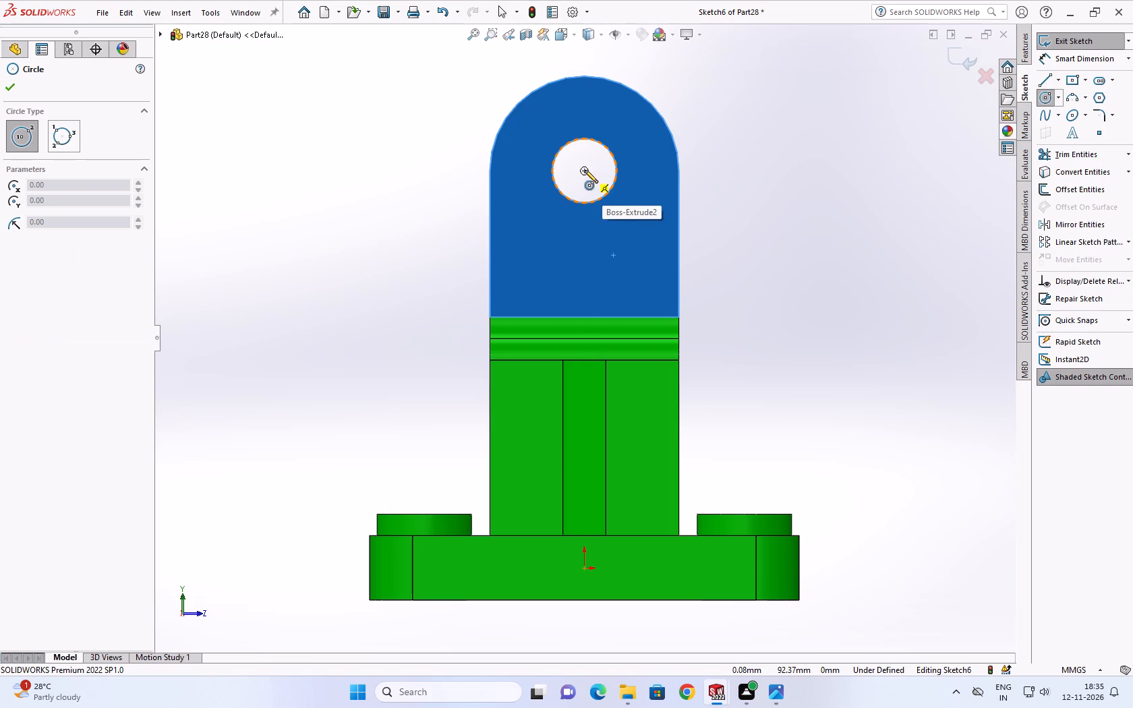
left_click(585, 170)
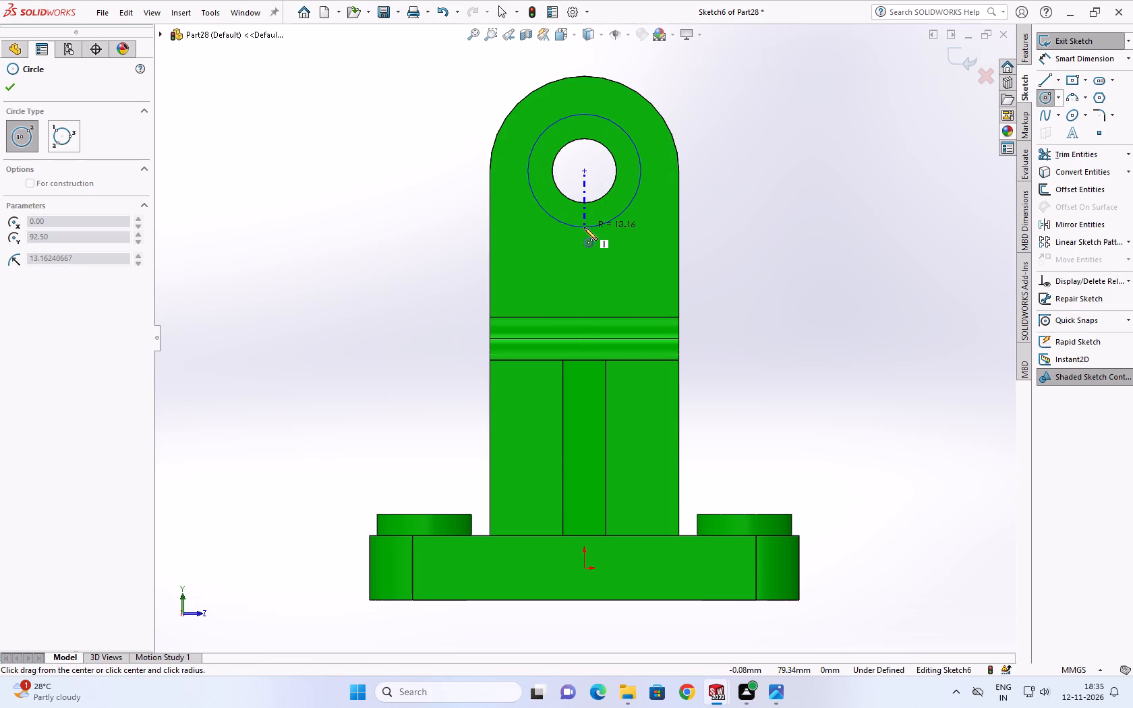
left_click(575, 235)
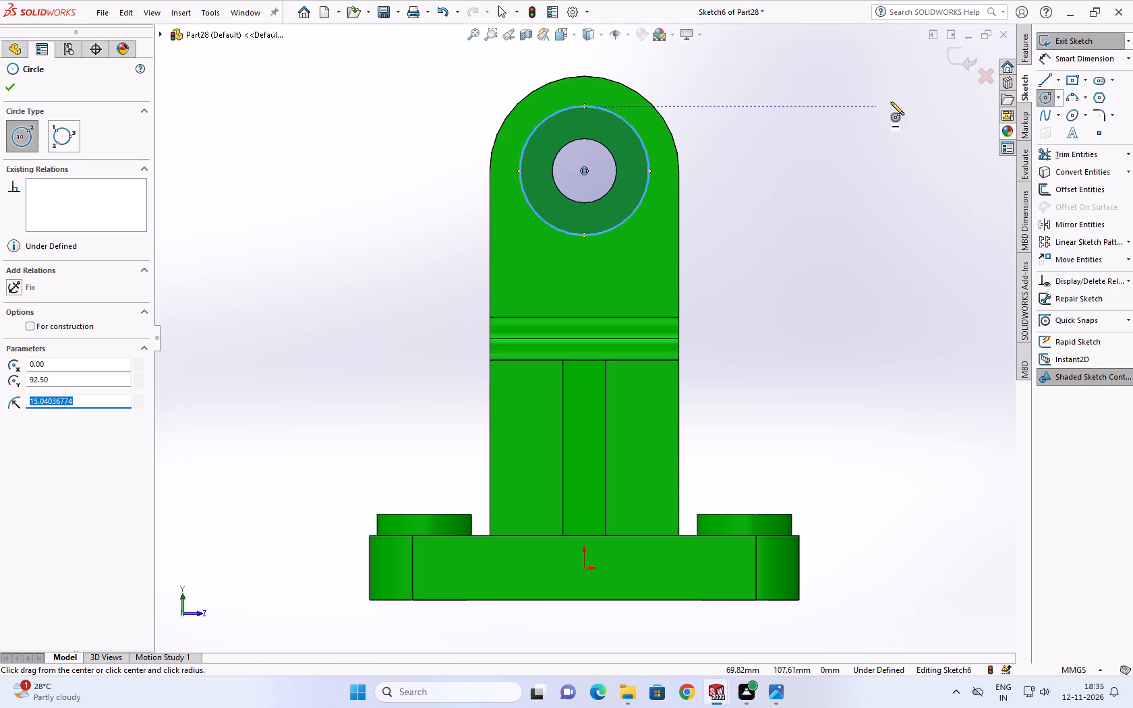
Dimension the new circle's diameter to 30 mm.
left_click(1044, 55)
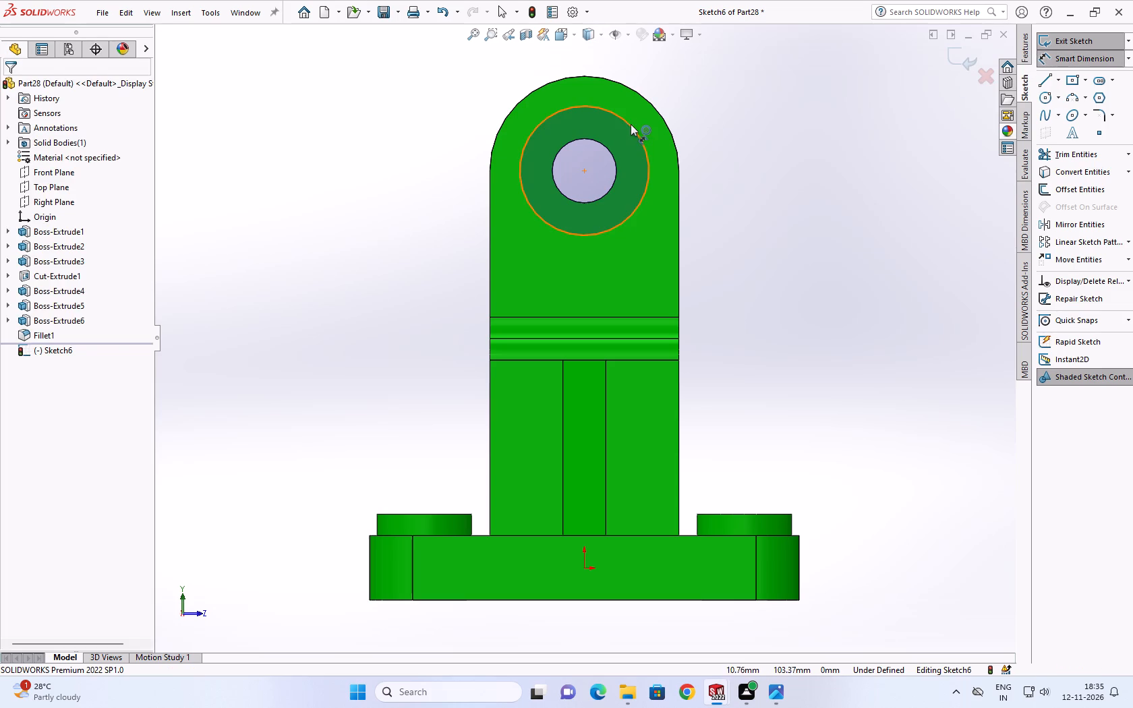
left_click(631, 124)
left_click(697, 111)
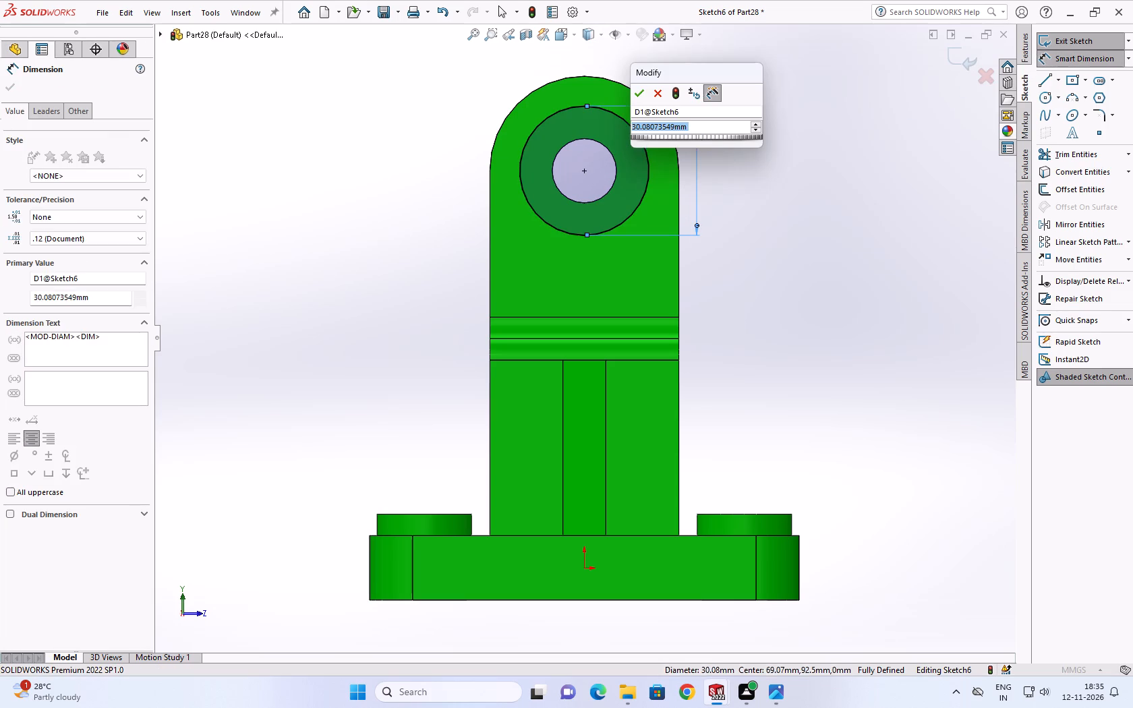
type("30")
key("Return")
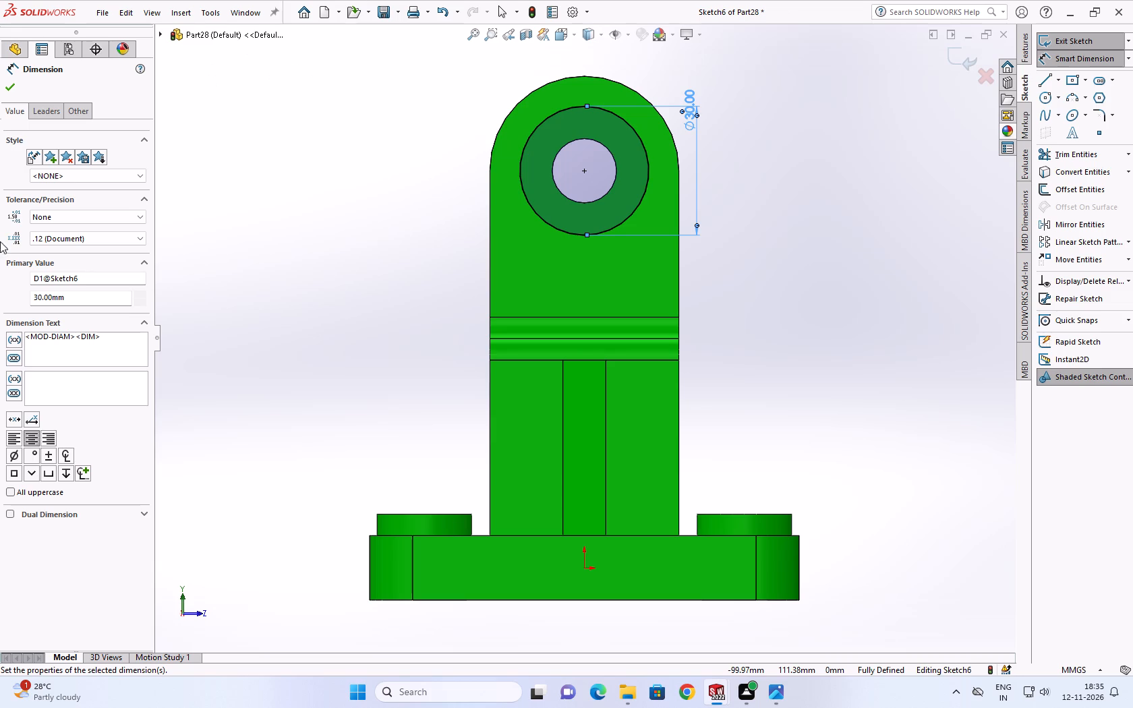
left_click(9, 86)
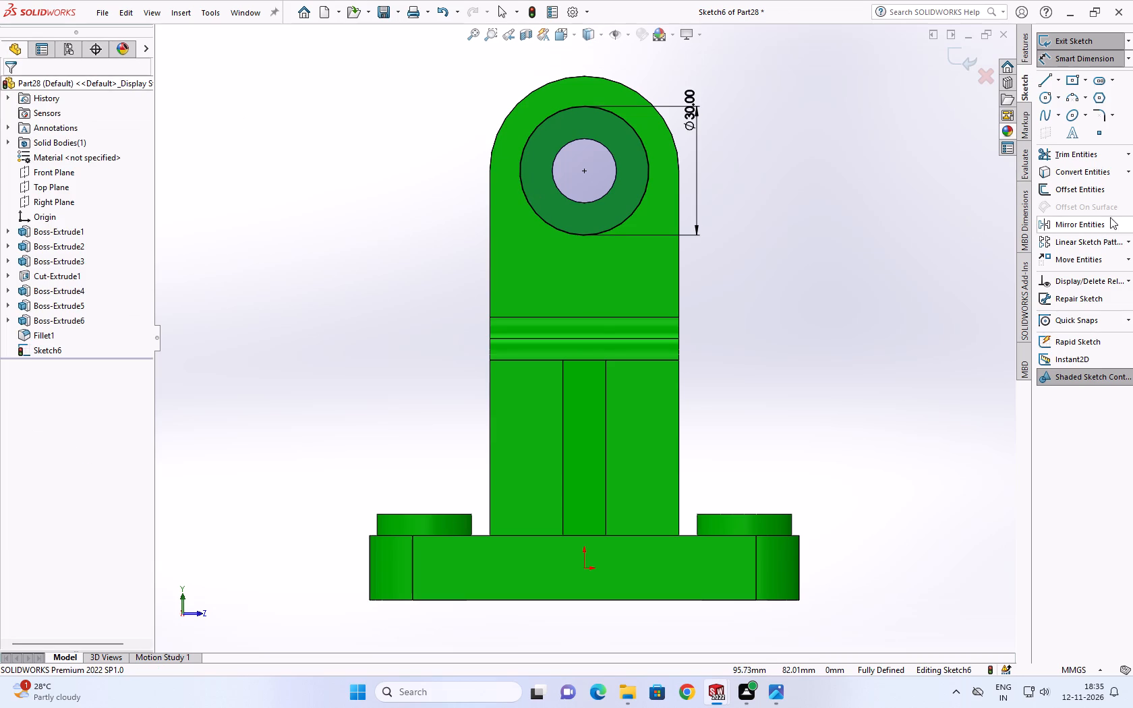
Convert the lug hole's circular edge into a sketch entity inside the 30 mm circle.
left_click(610, 188)
left_click(1047, 171)
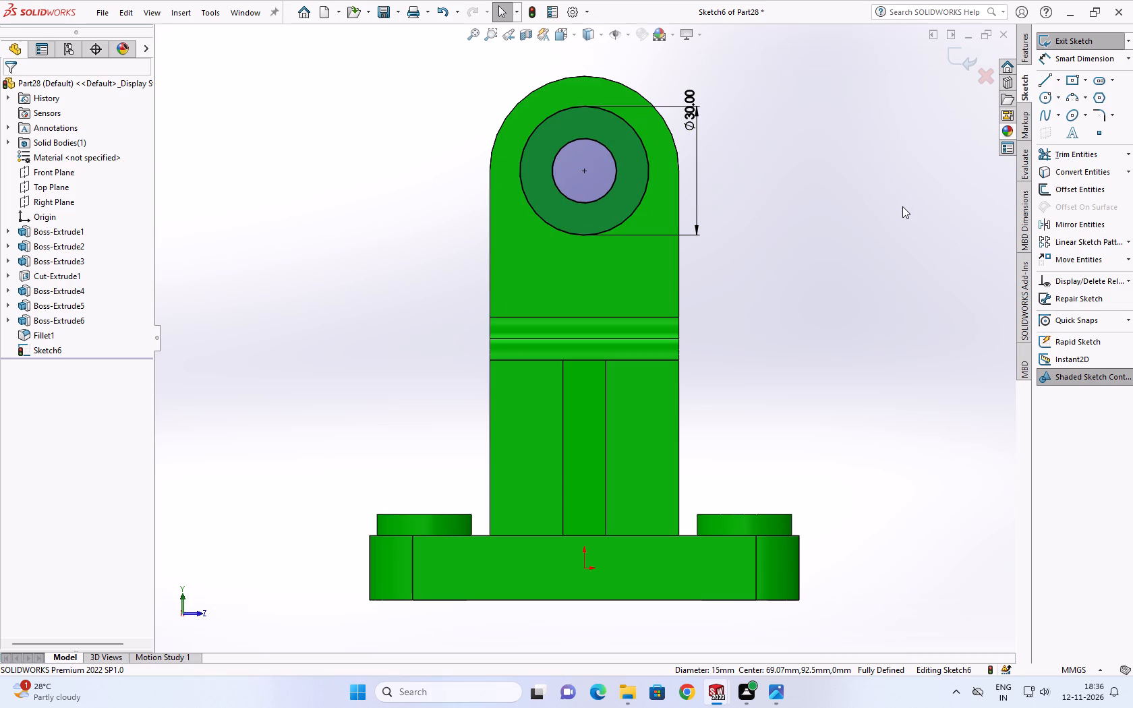
Extrude the ring sketch around the upright lug's hole as a Blind boss 5 mm deep, merged with the body.
left_click(1022, 50)
left_click(1062, 45)
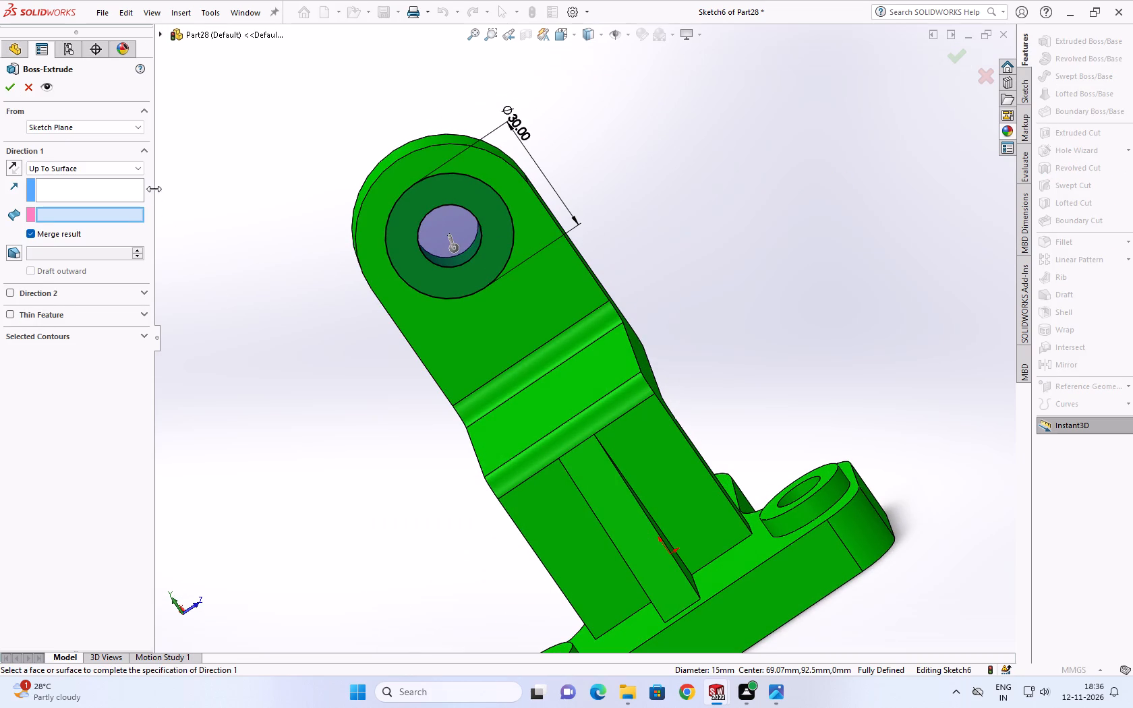
left_click(138, 173)
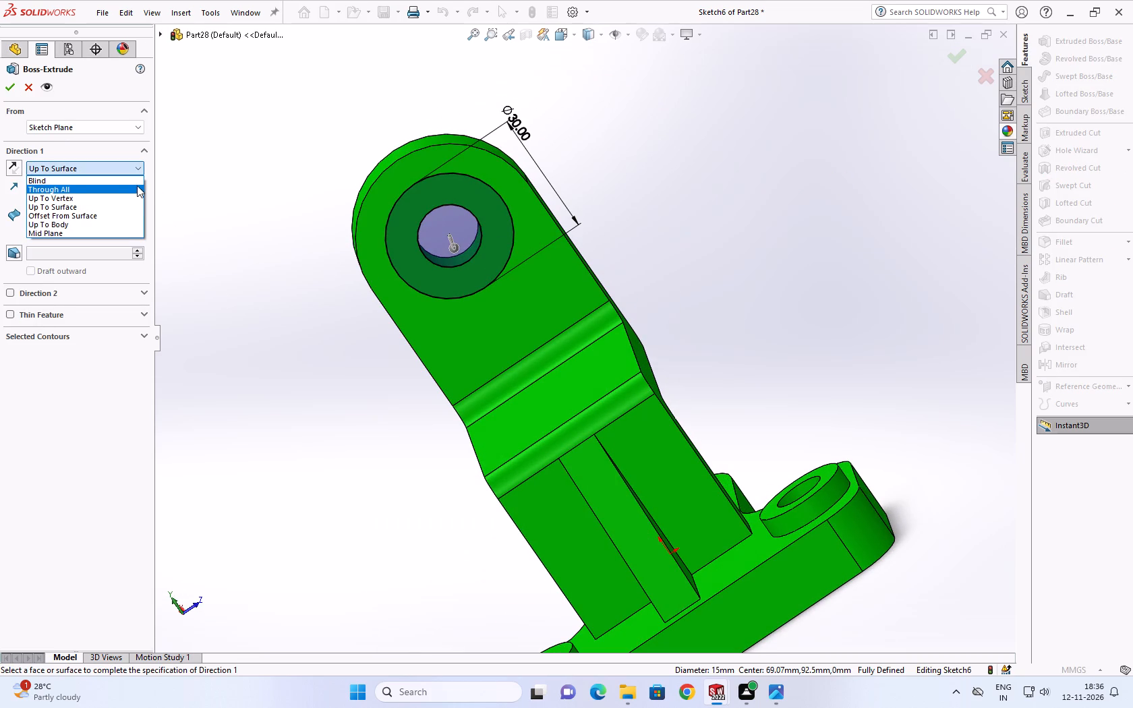
left_click(136, 181)
middle_click_drag(685, 210, 798, 231)
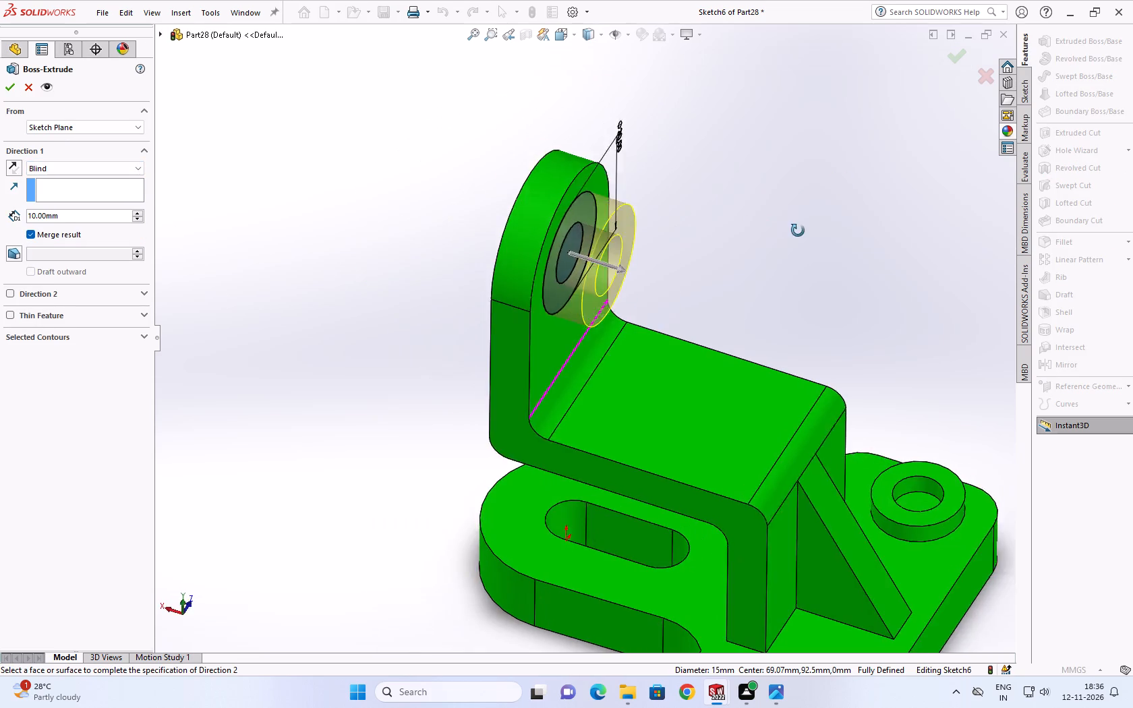
middle_click_drag(798, 231, 819, 254)
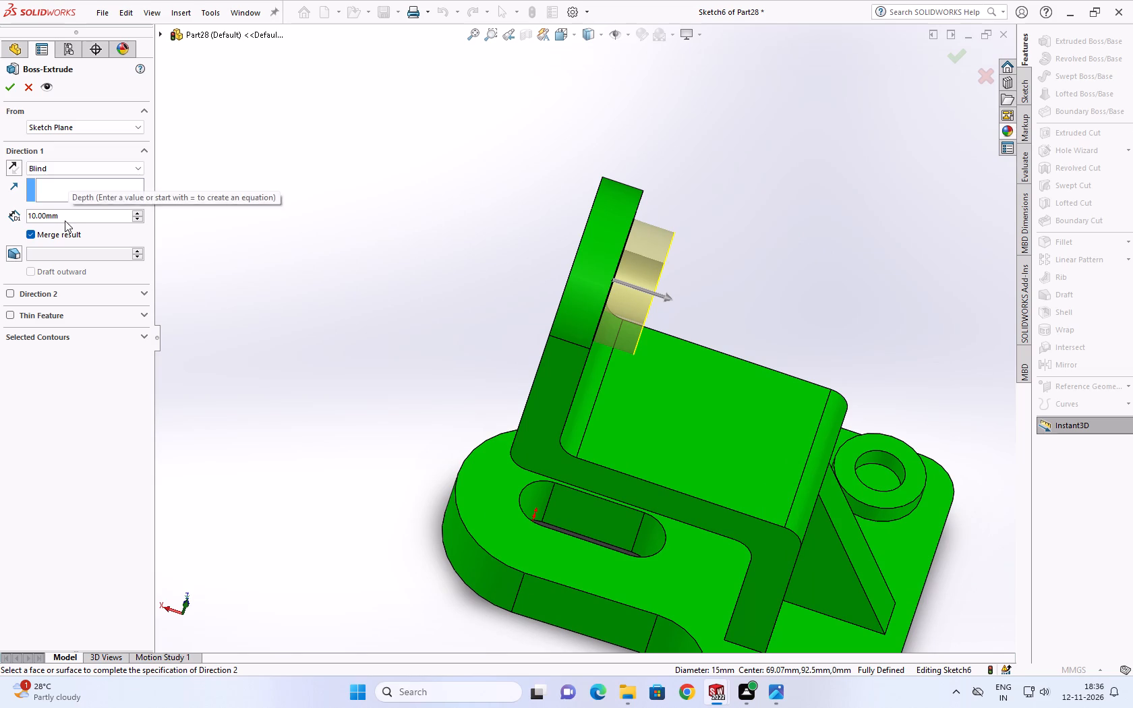
double_click(65, 220)
key("5")
key("Return")
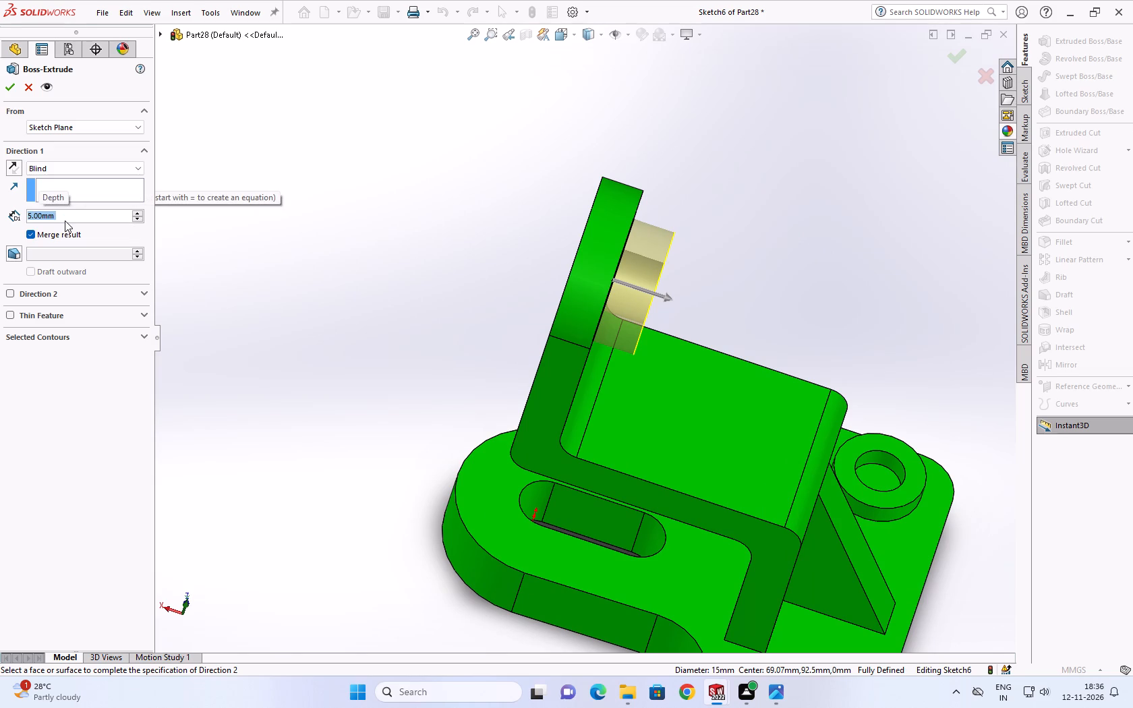
left_click(8, 86)
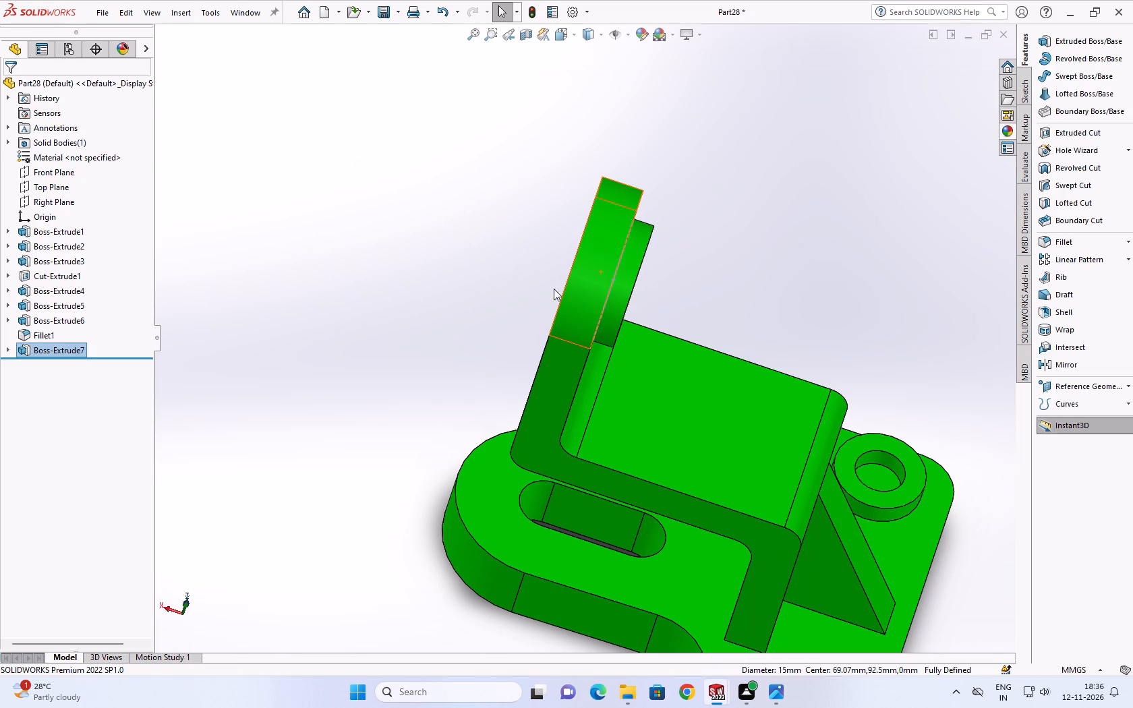
Start a sketch on the base plate's top face, around the slot beneath the stepped arm.
left_click(523, 521)
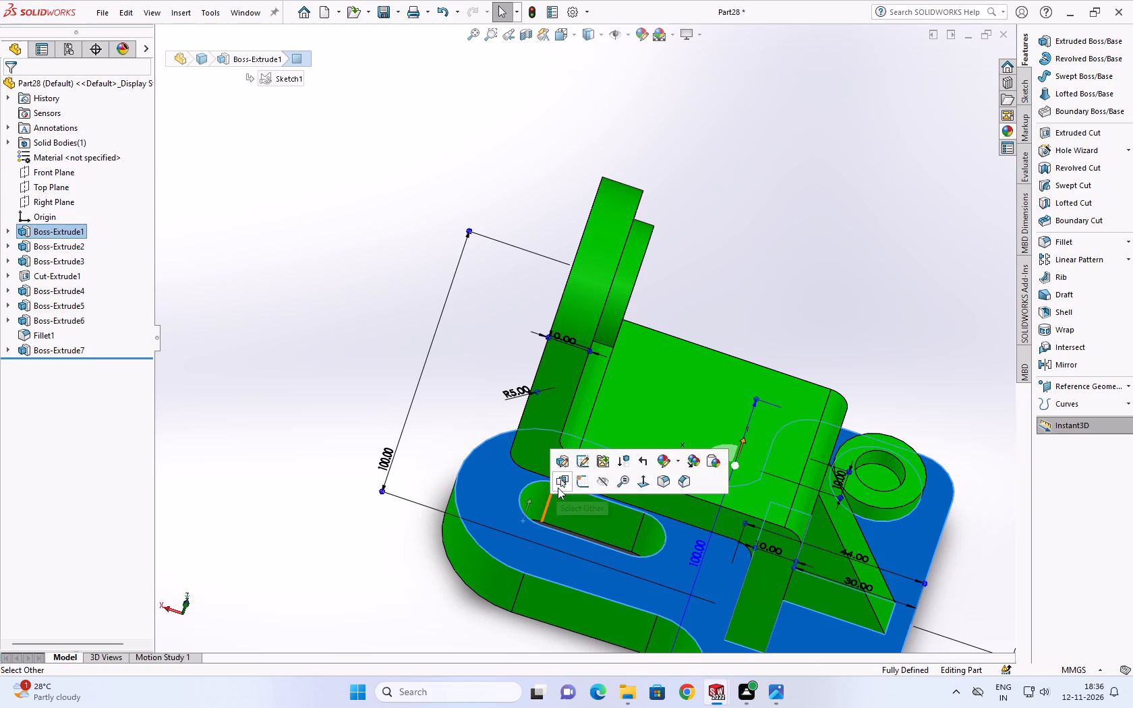
left_click(575, 479)
scroll(639, 458, "down", 2)
middle_click_drag(639, 456, 635, 445)
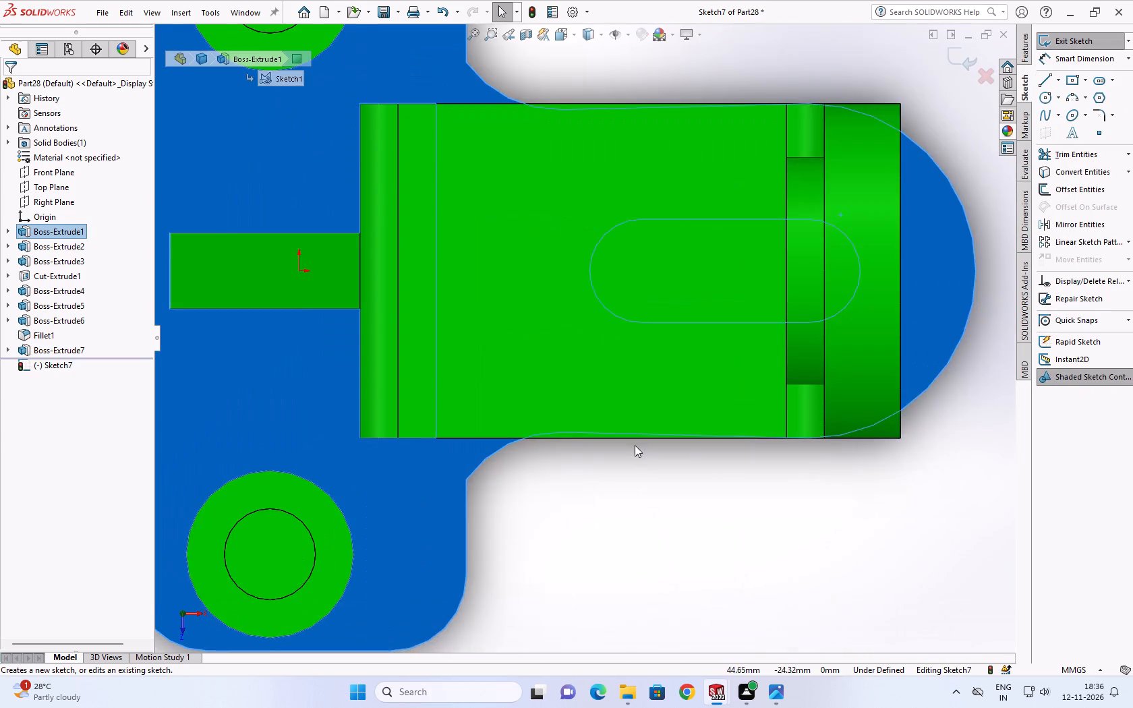
middle_click_drag(635, 445, 614, 348)
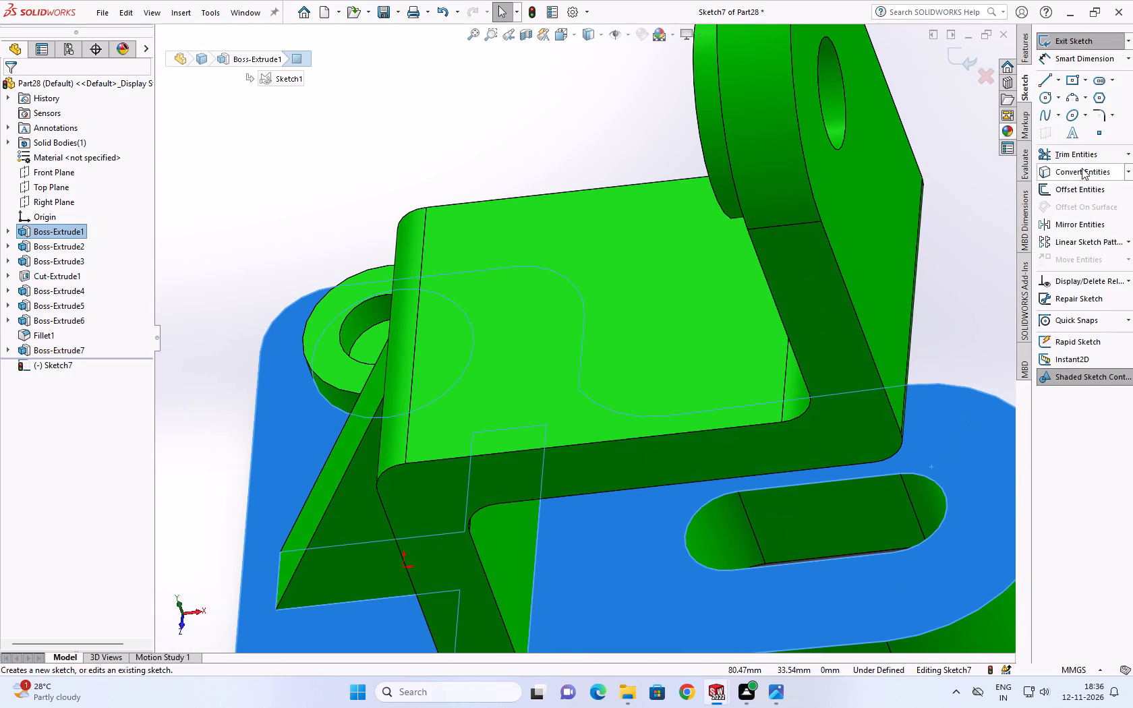
scroll(849, 513, "down", 1)
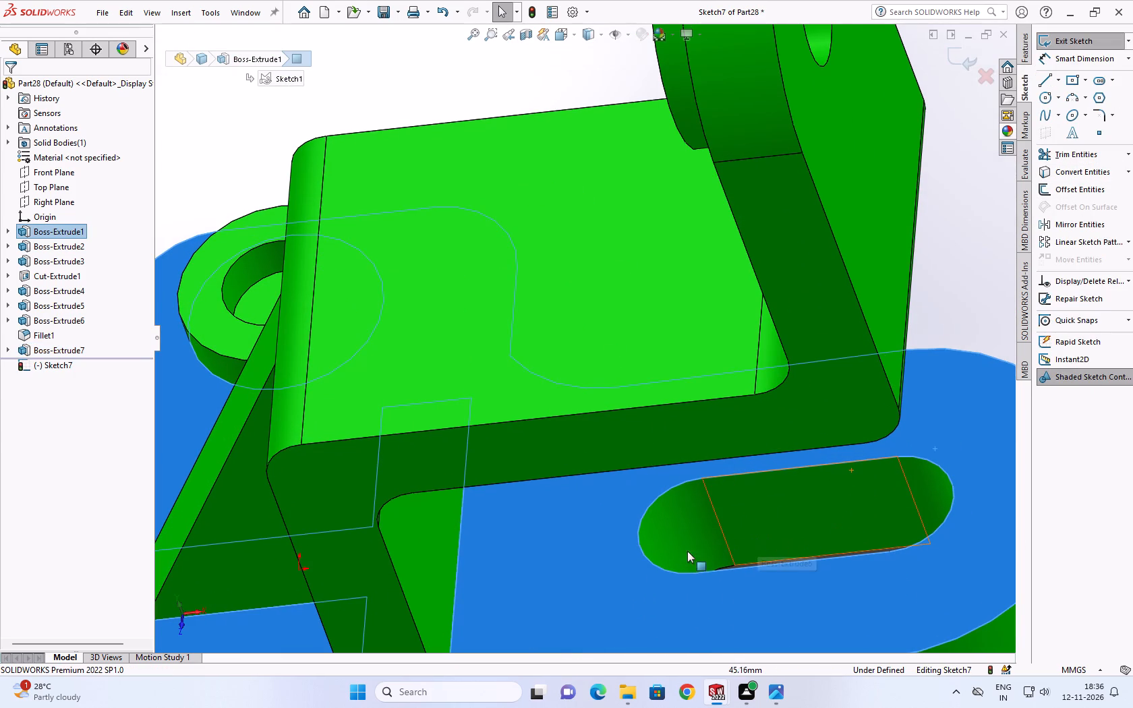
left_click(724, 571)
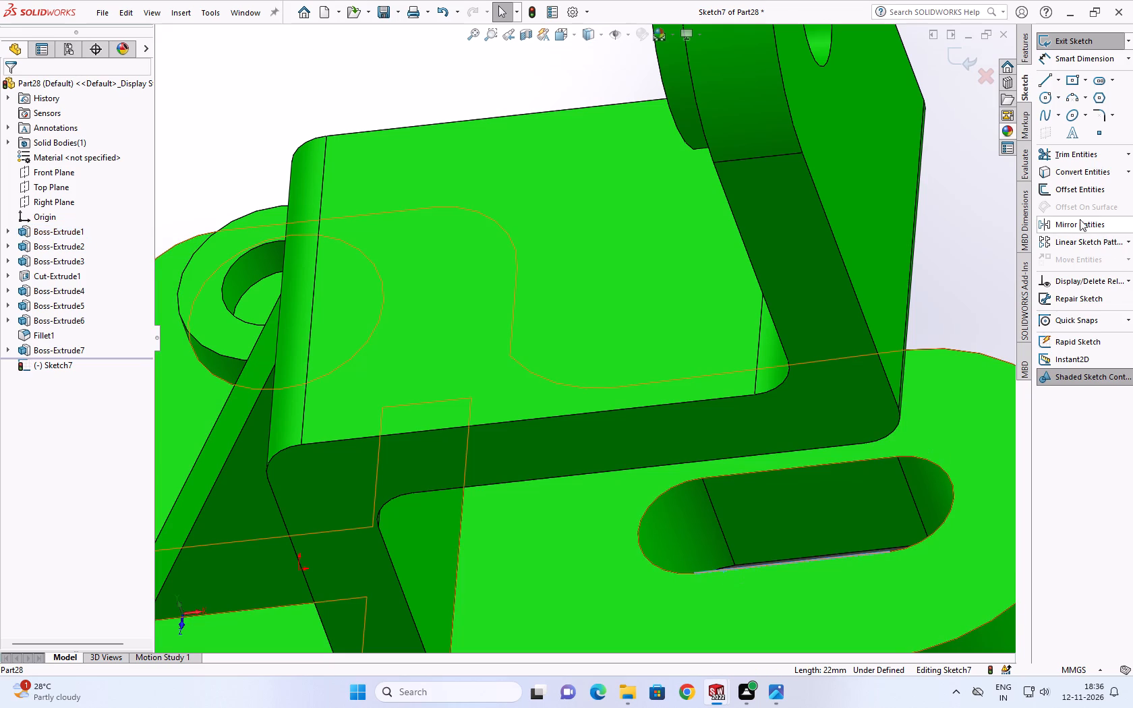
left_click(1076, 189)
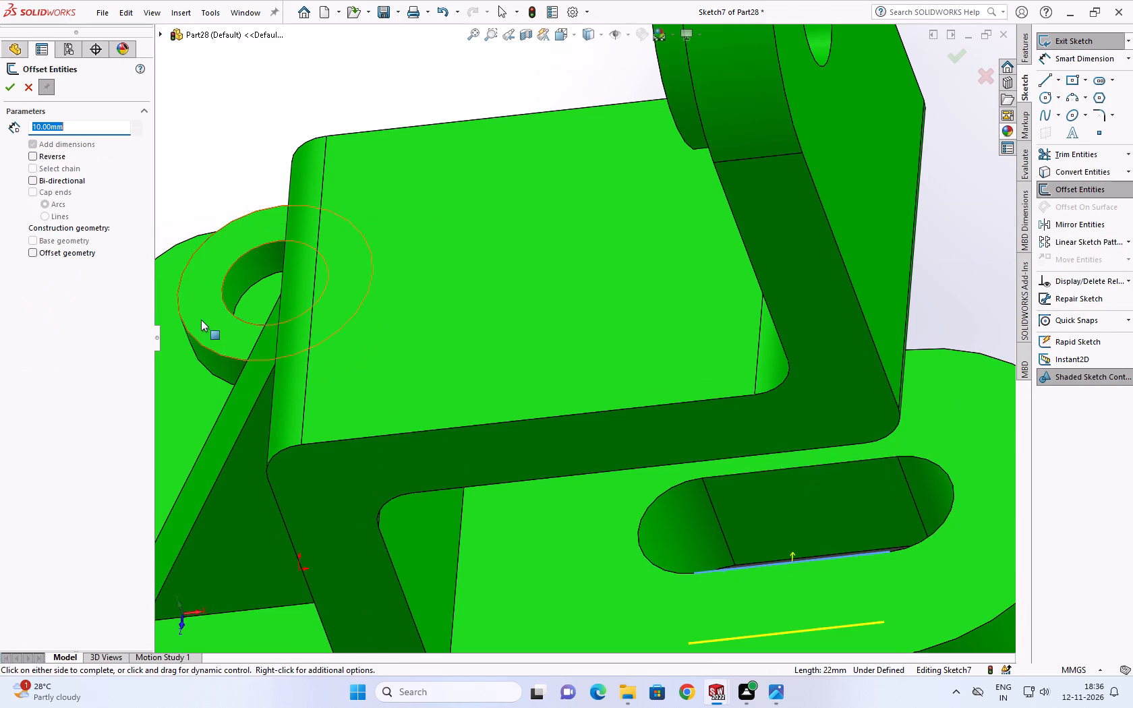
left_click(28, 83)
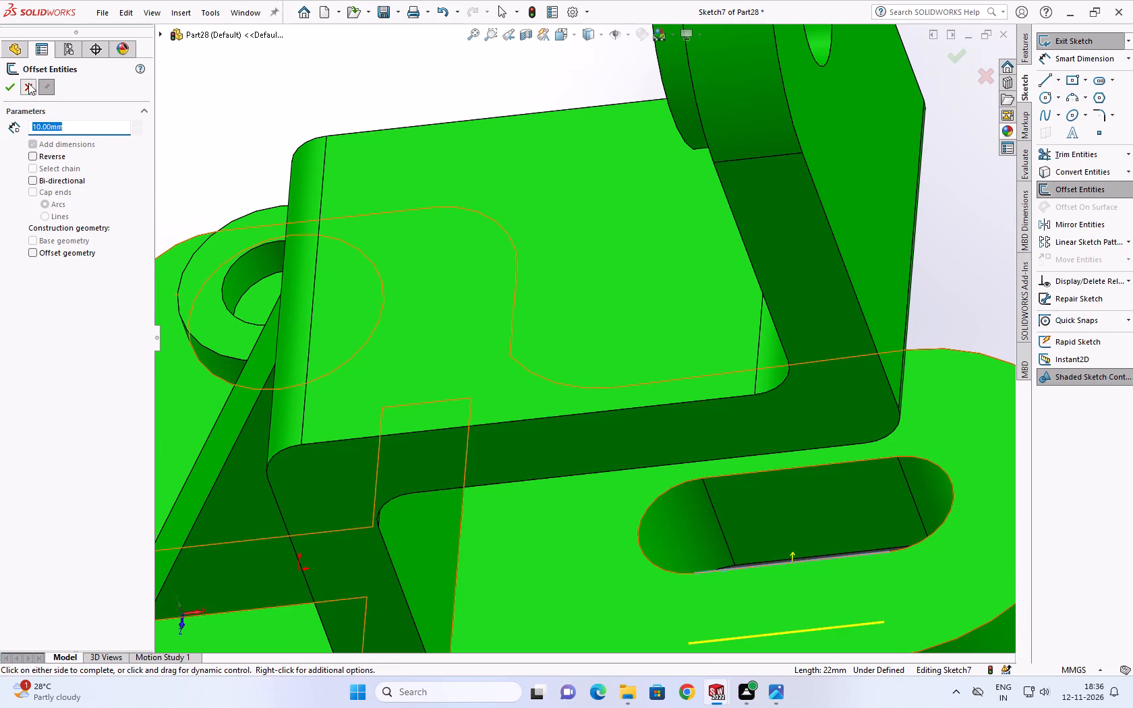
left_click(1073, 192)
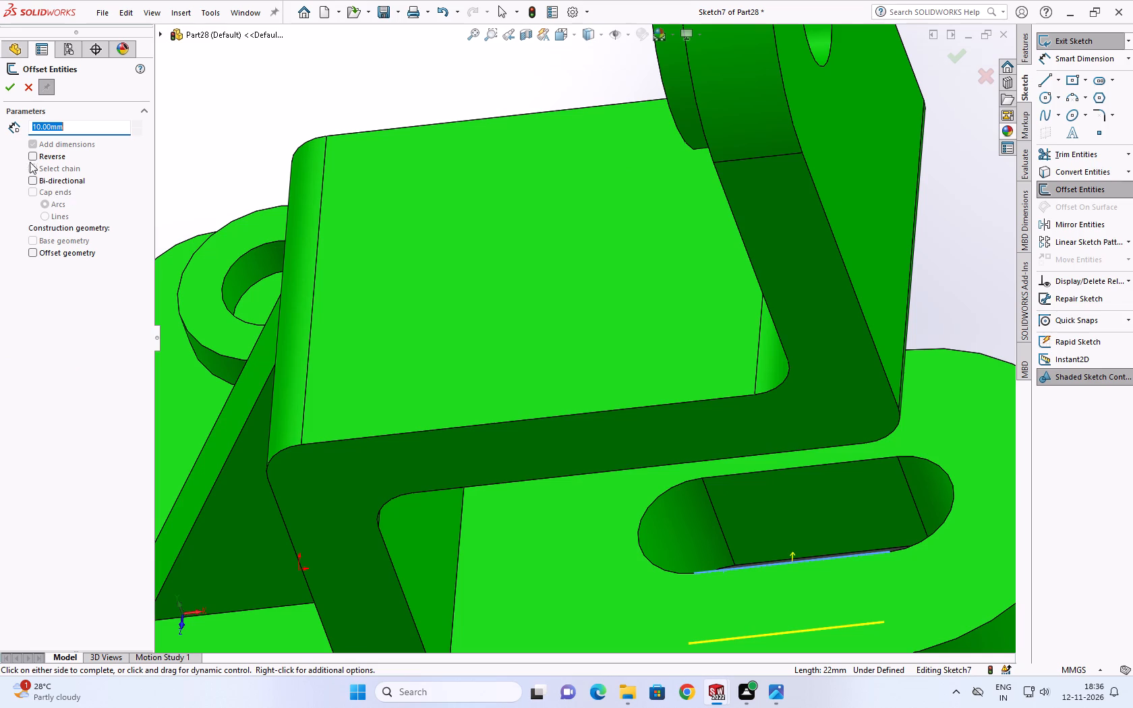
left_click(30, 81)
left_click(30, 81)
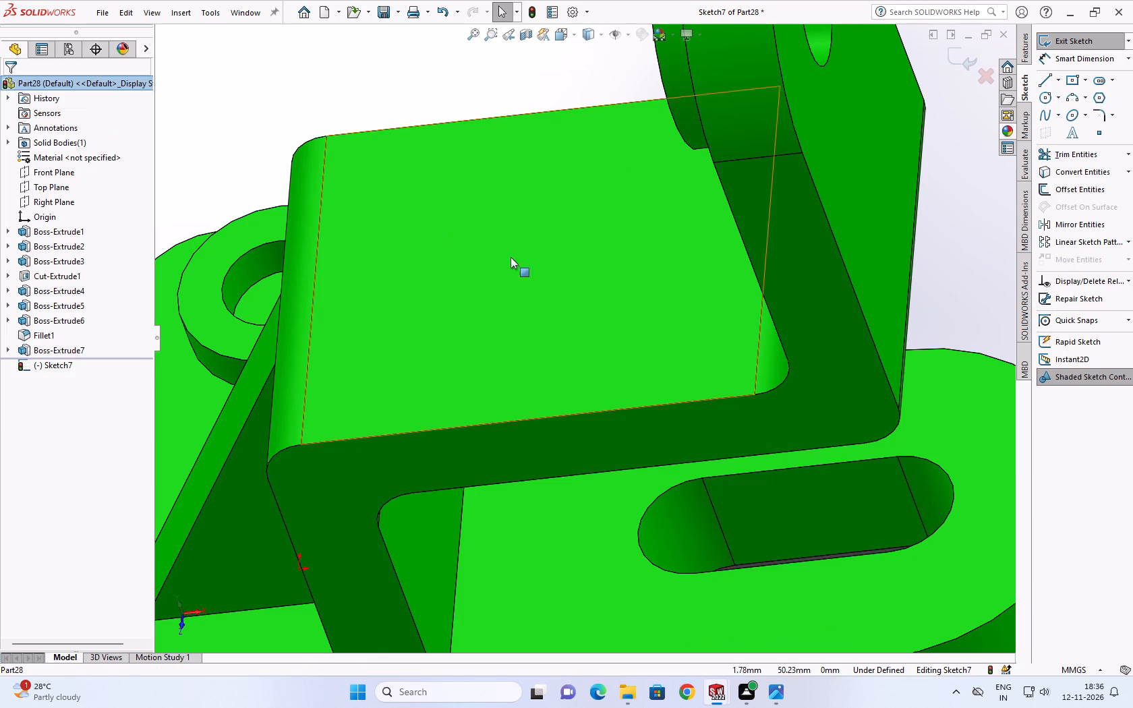
Offset the base slot's two straight edges and two end arcs outward by 5 mm.
left_click(1101, 185)
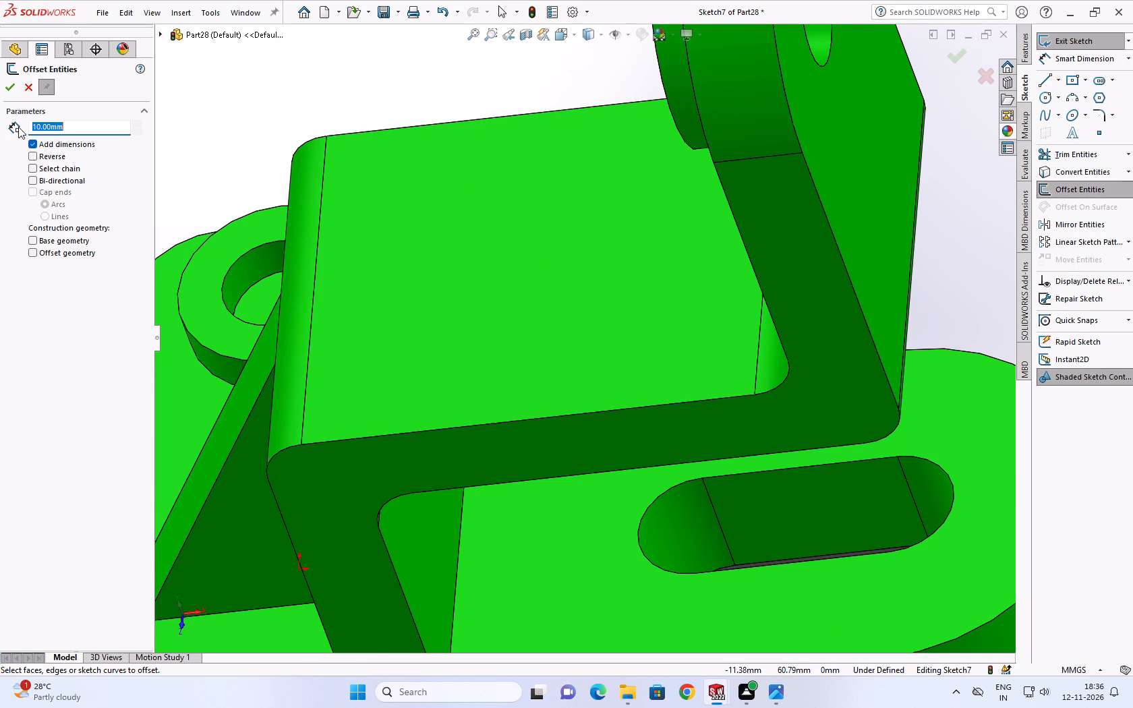
left_click(35, 167)
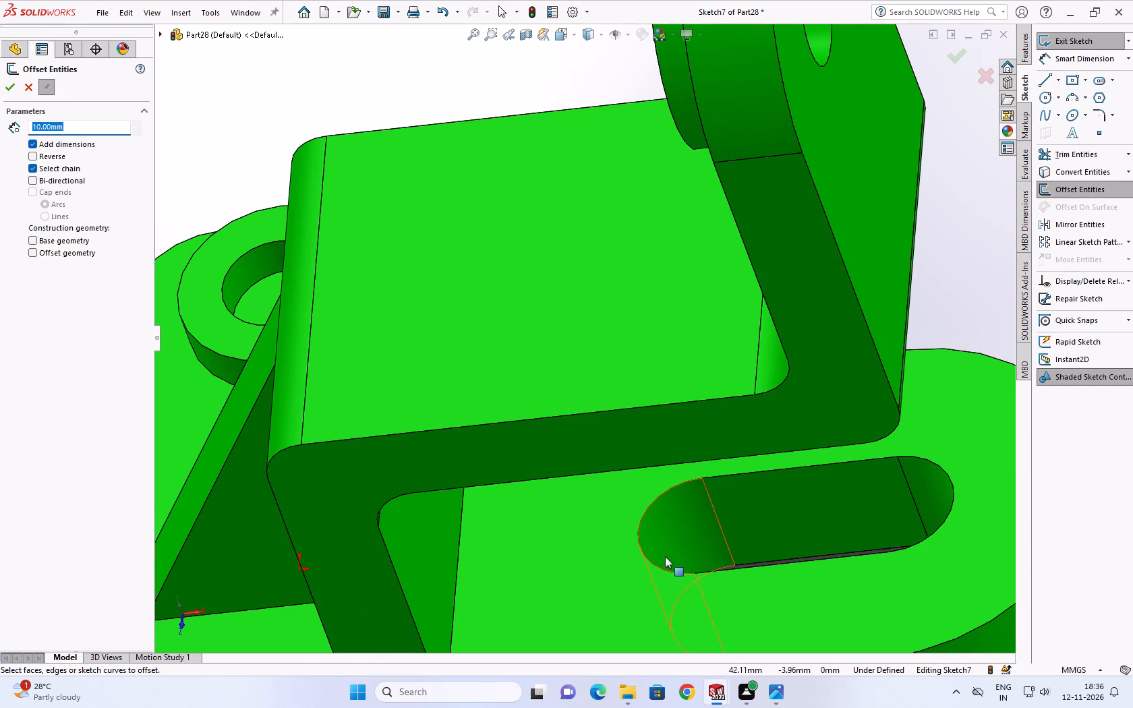
left_click(647, 560)
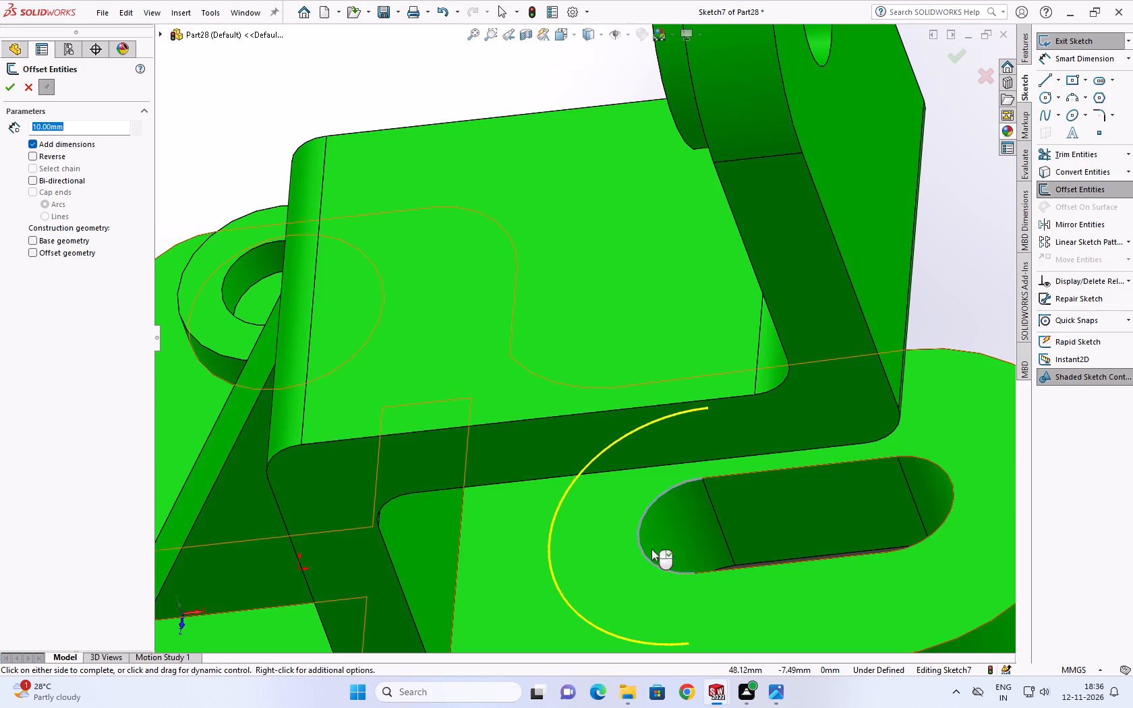
left_click(724, 475)
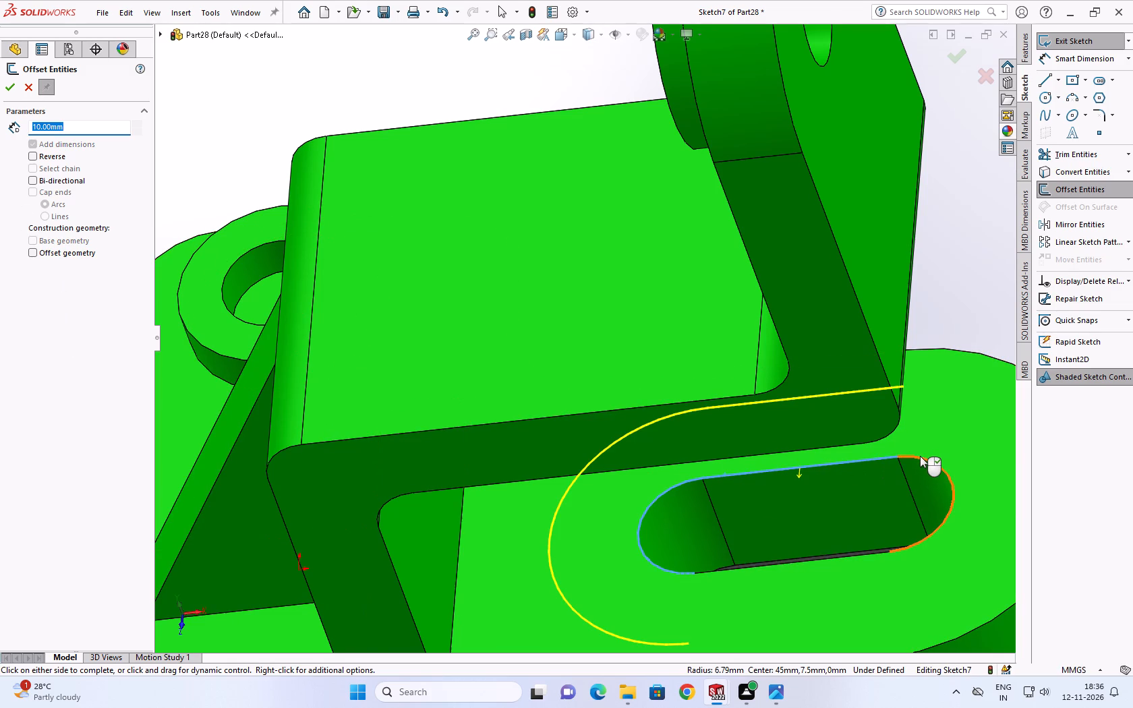
left_click(920, 459)
left_click(805, 561)
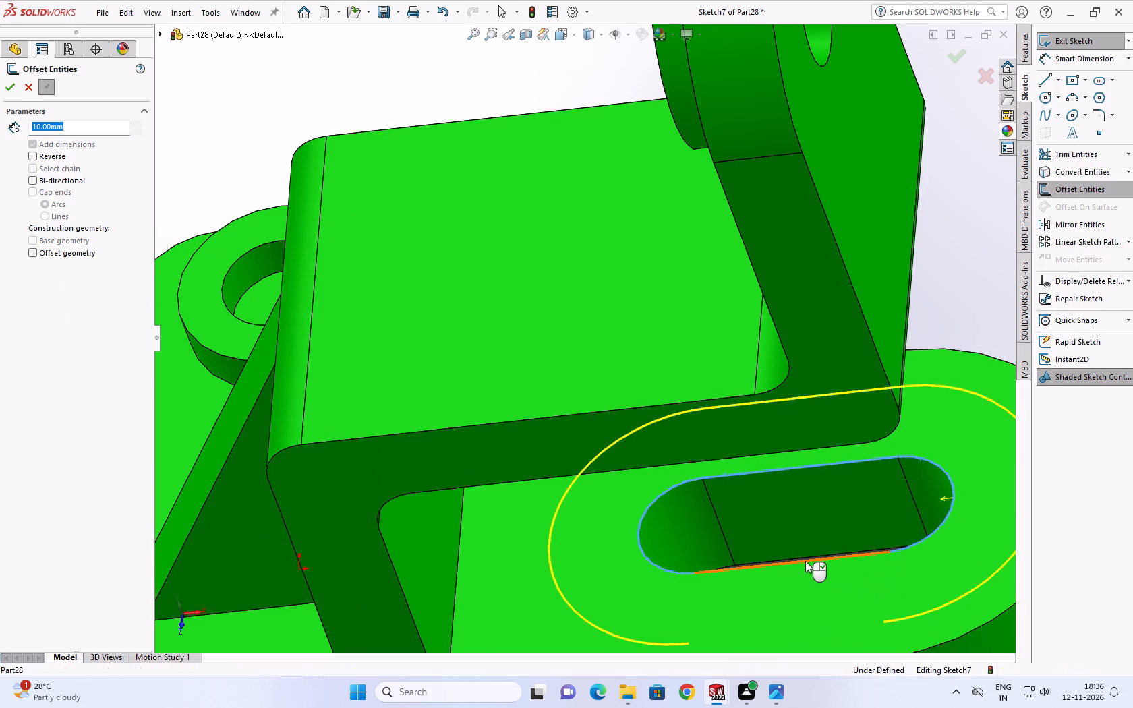
double_click(77, 127)
key("5")
key("Return")
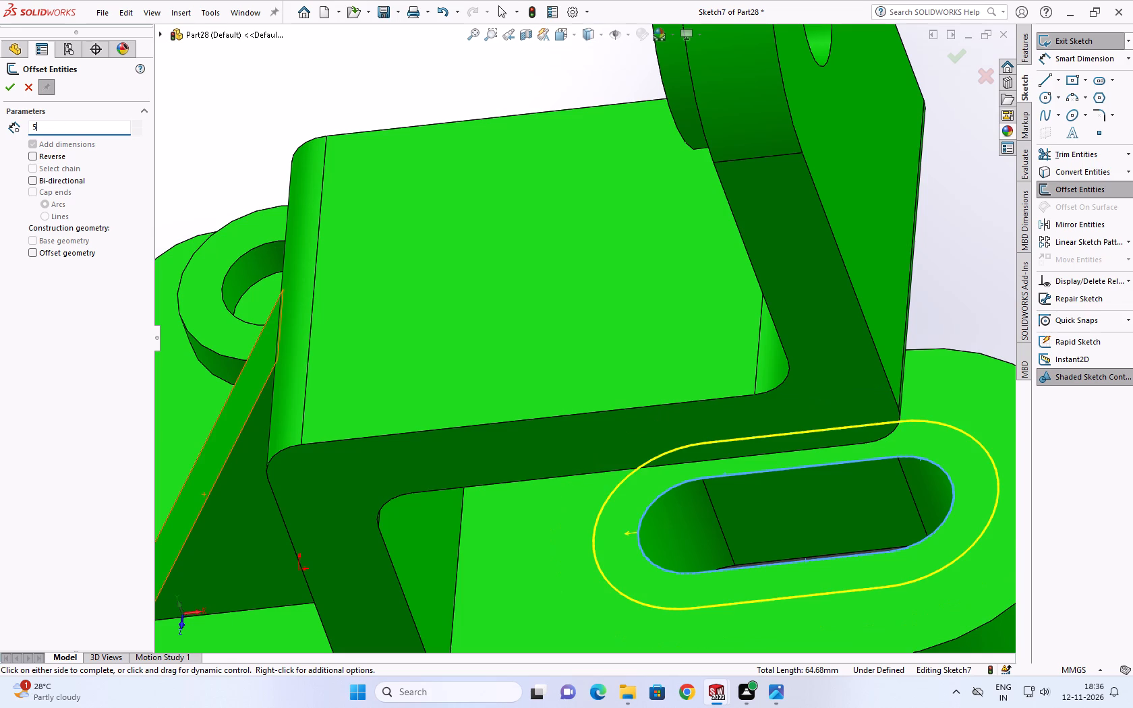
left_click(13, 86)
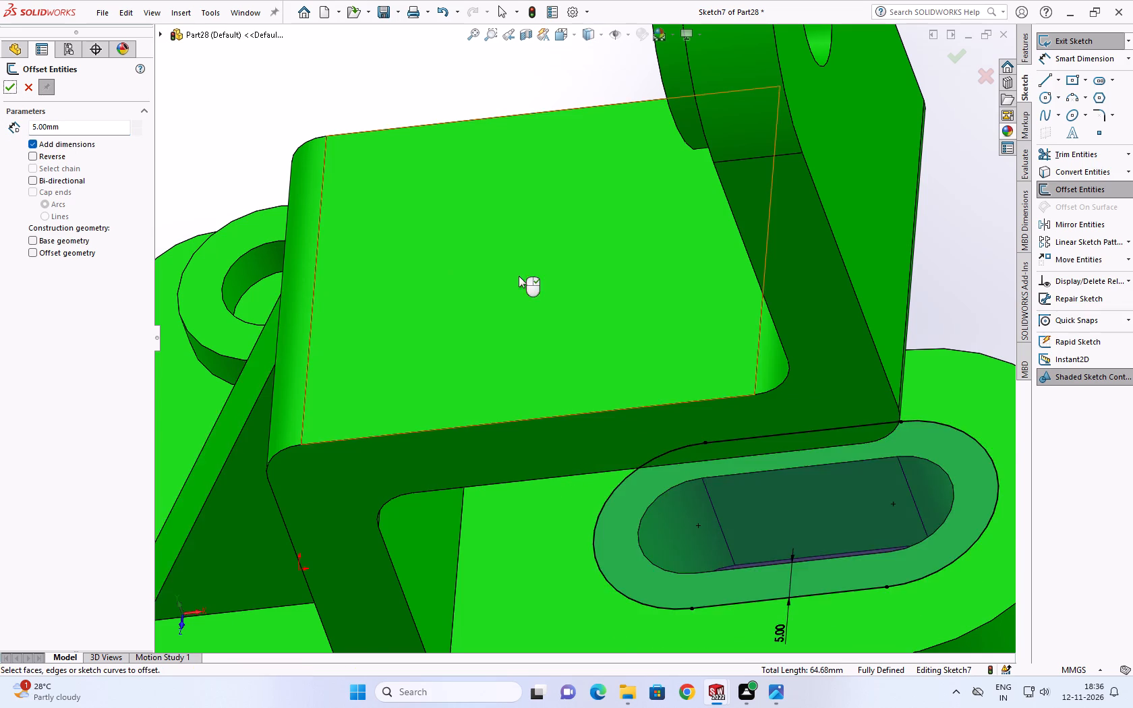
Convert the slot's two straight edges and two end arcs into sketch entities inside the offset outline.
scroll(575, 295, "down", 1)
left_click(753, 514)
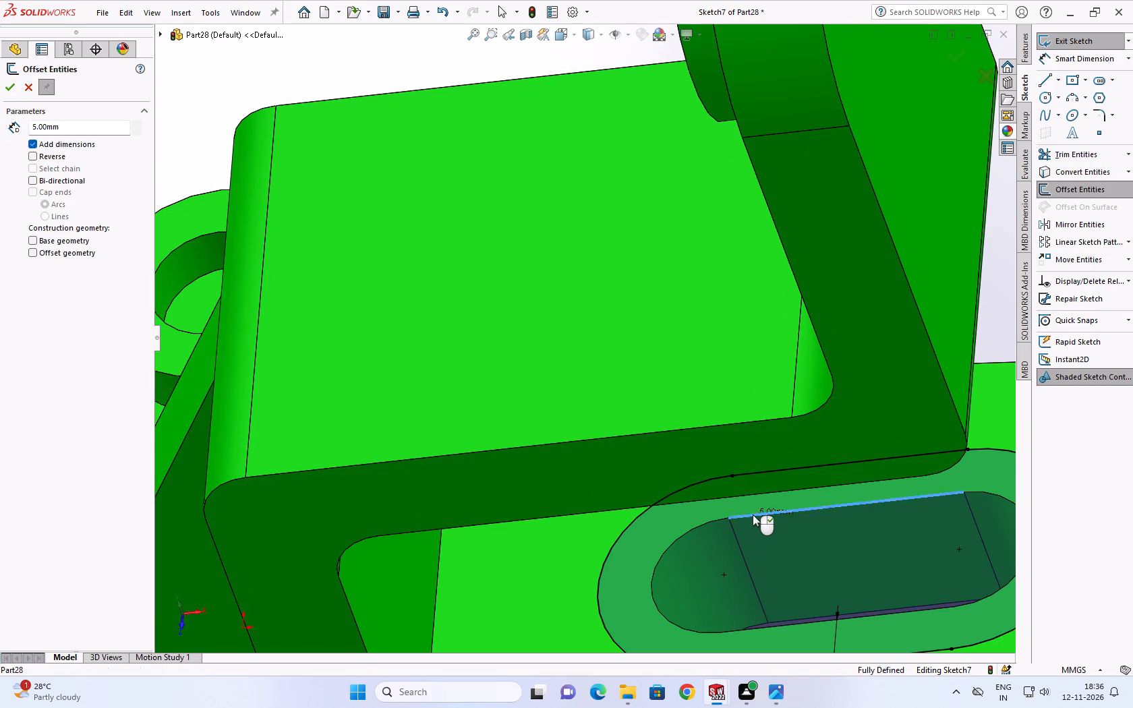
left_click(1084, 173)
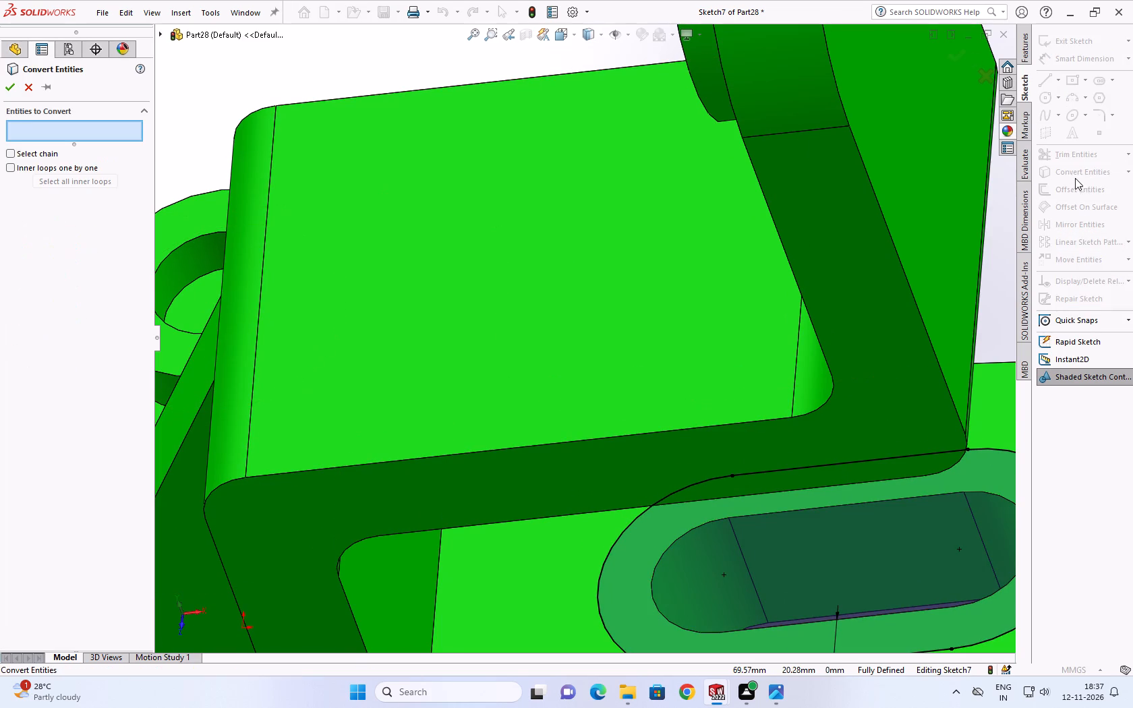
left_click(763, 514)
left_click(701, 525)
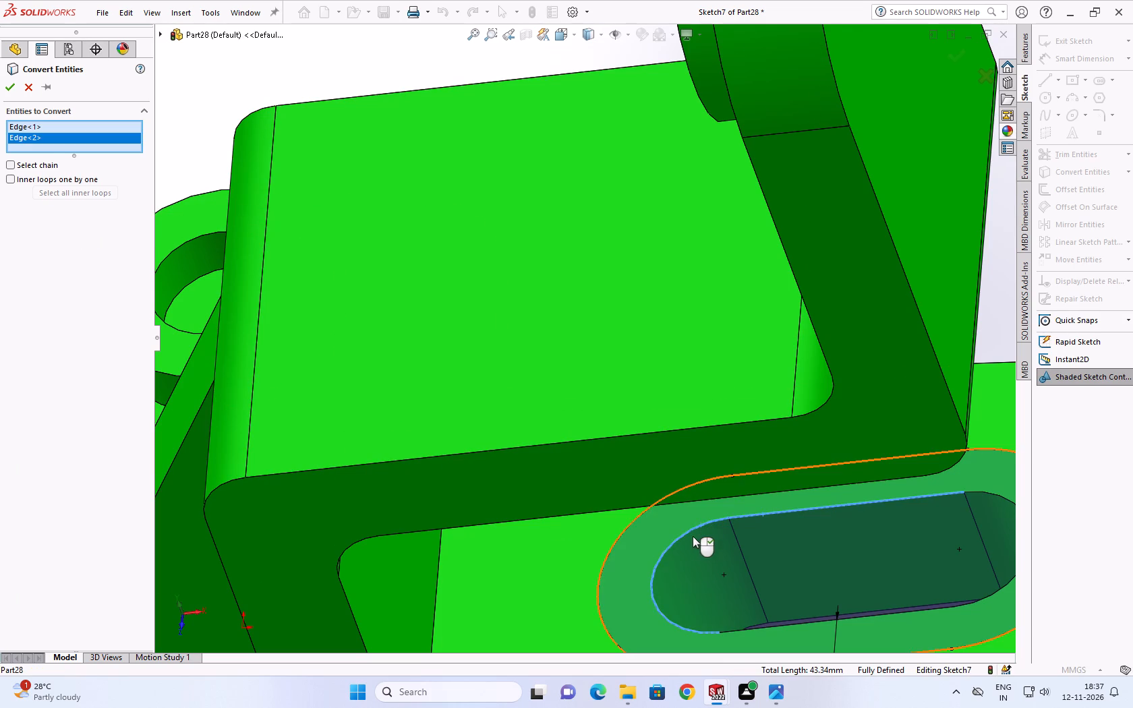
left_click(769, 630)
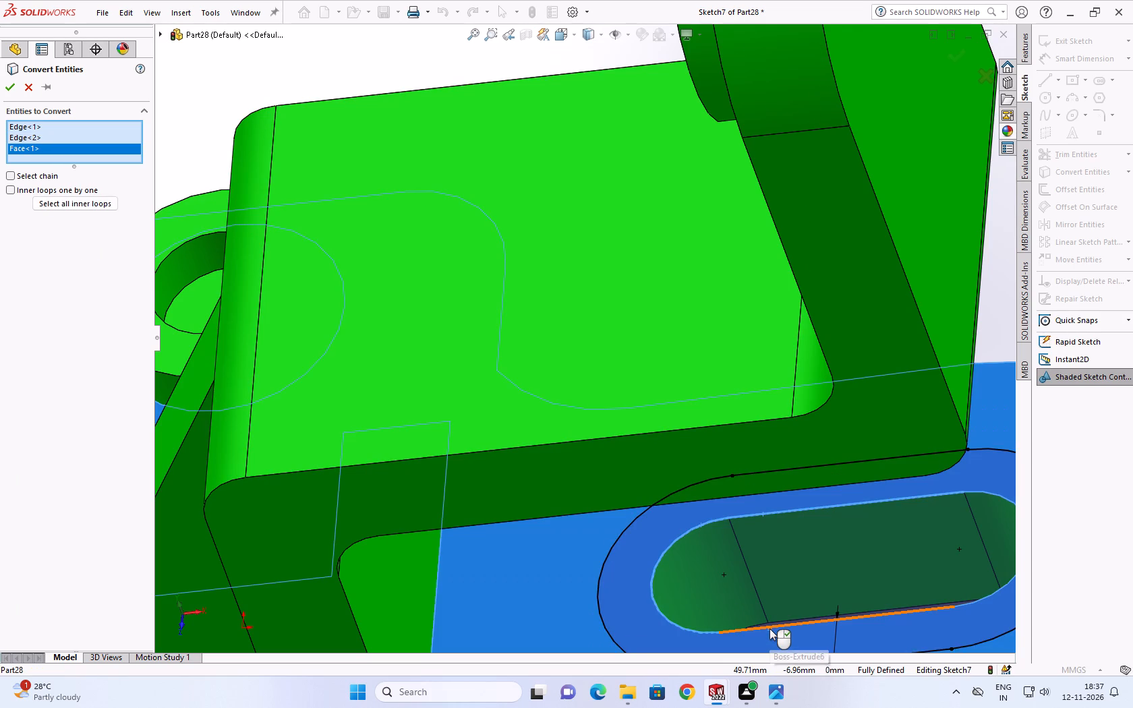
left_click(63, 150)
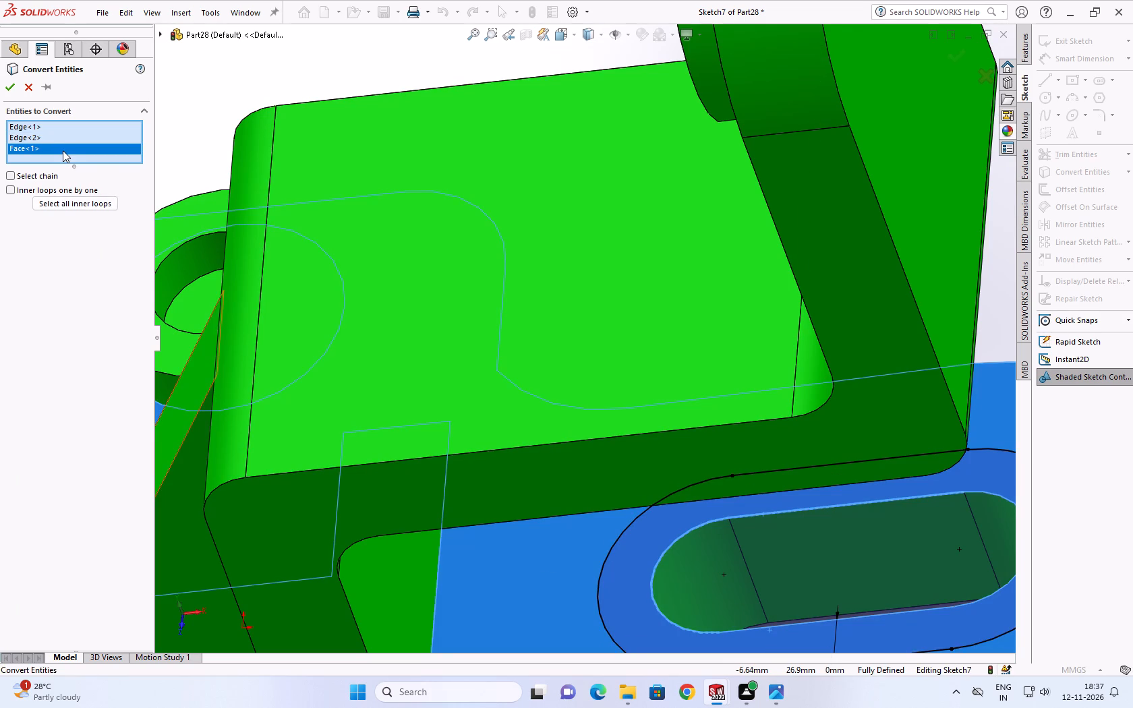
right_click(63, 150)
left_click(88, 181)
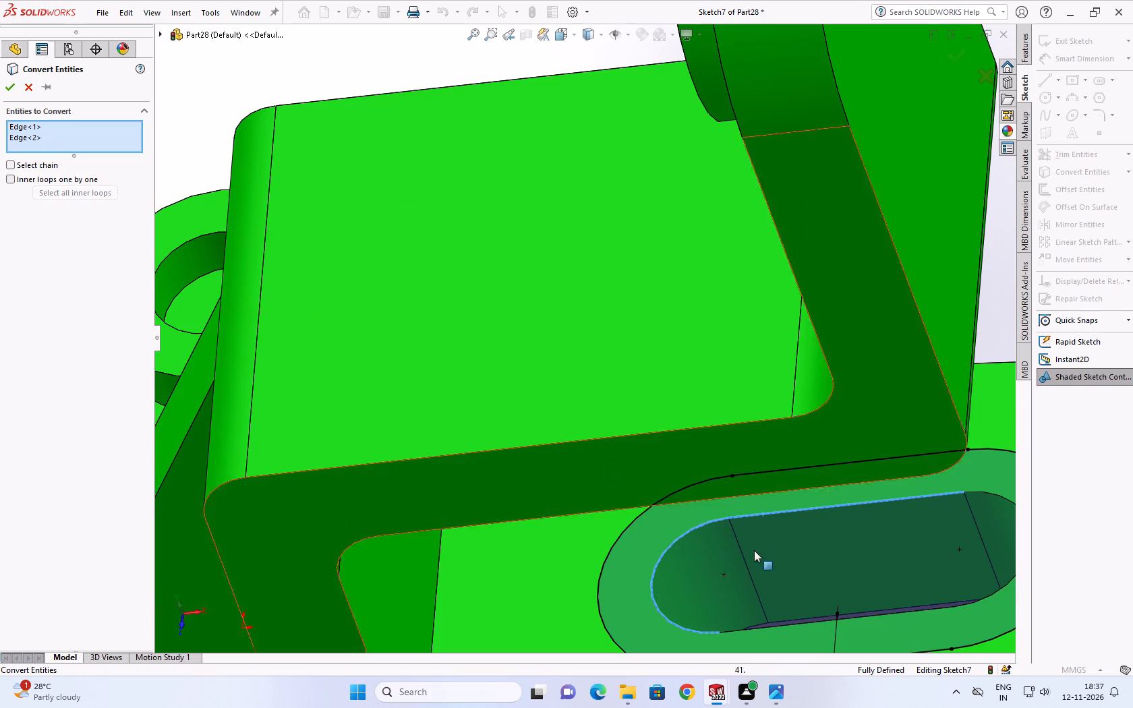
left_click(808, 623)
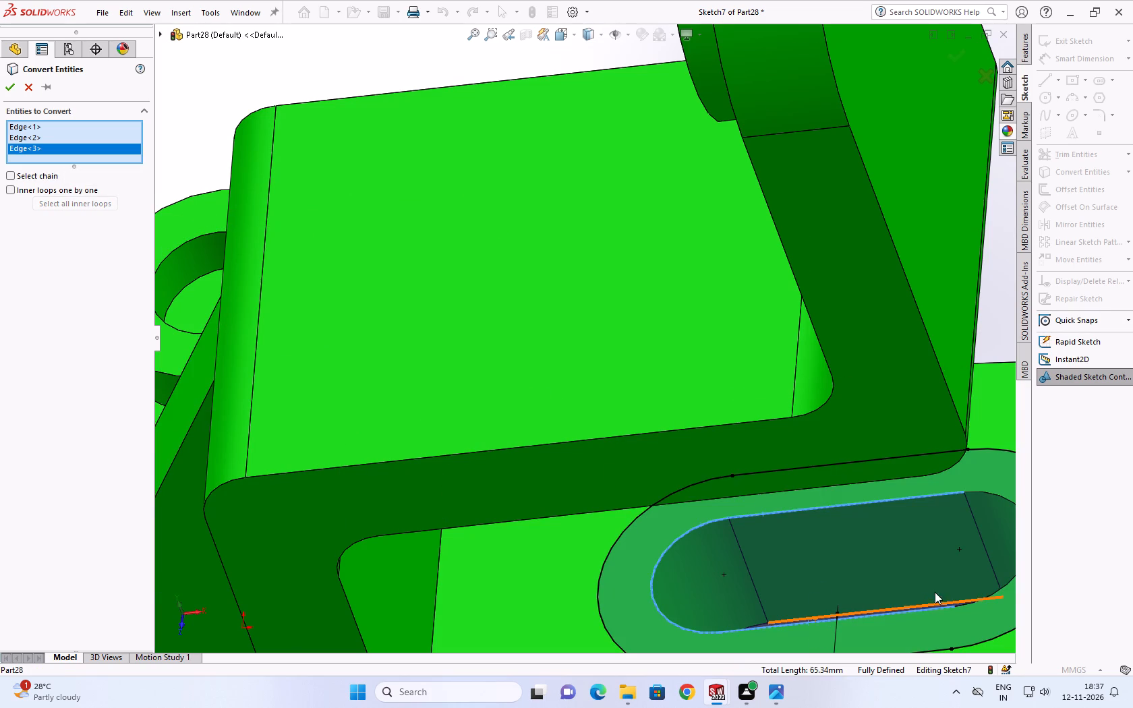
left_click(992, 595)
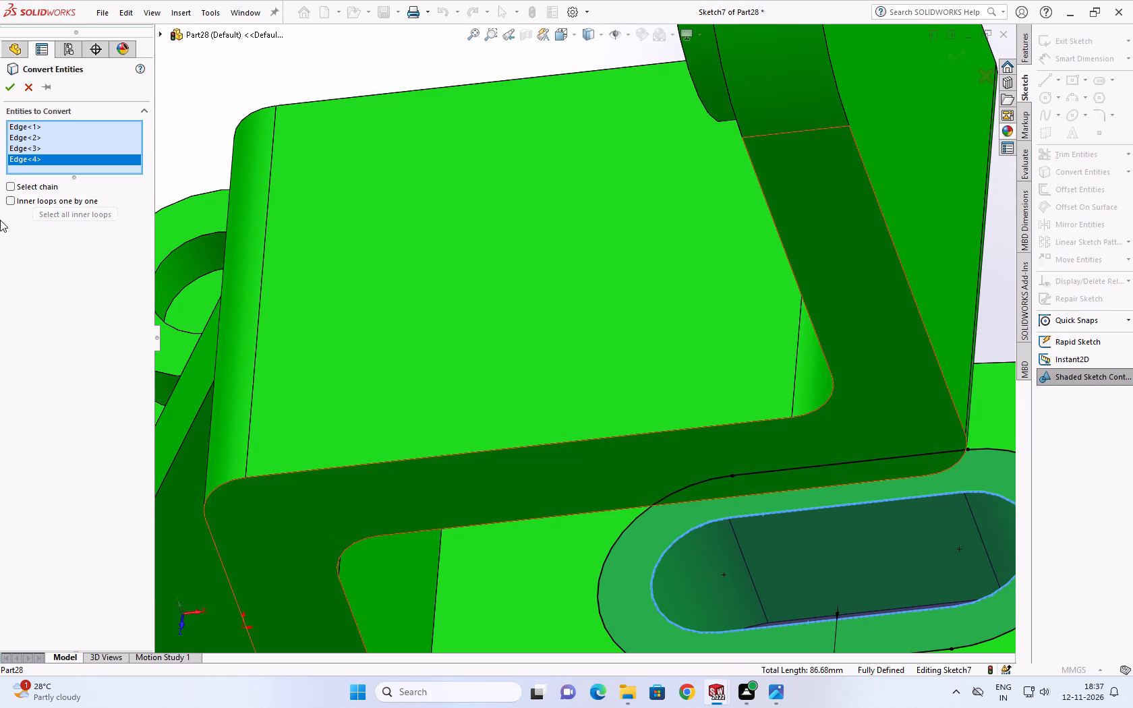
left_click(15, 90)
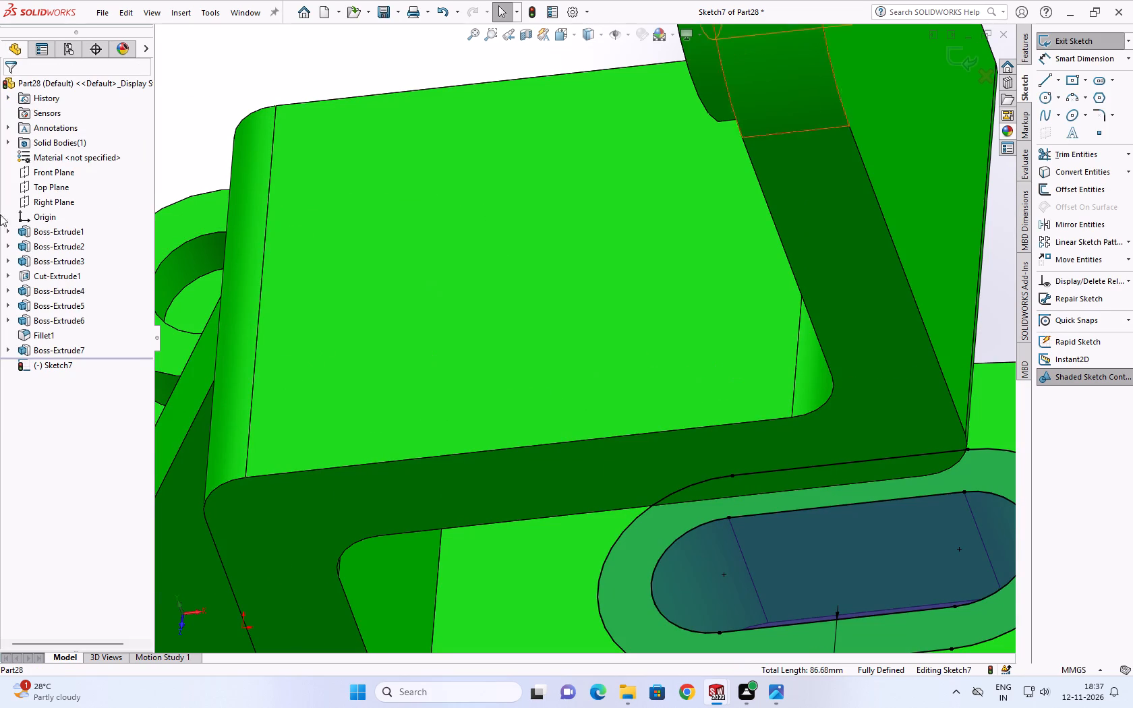
Extrude the slot-shaped ring upward from the base plate as a Blind boss 5 mm deep, merged with the body.
left_click(1024, 38)
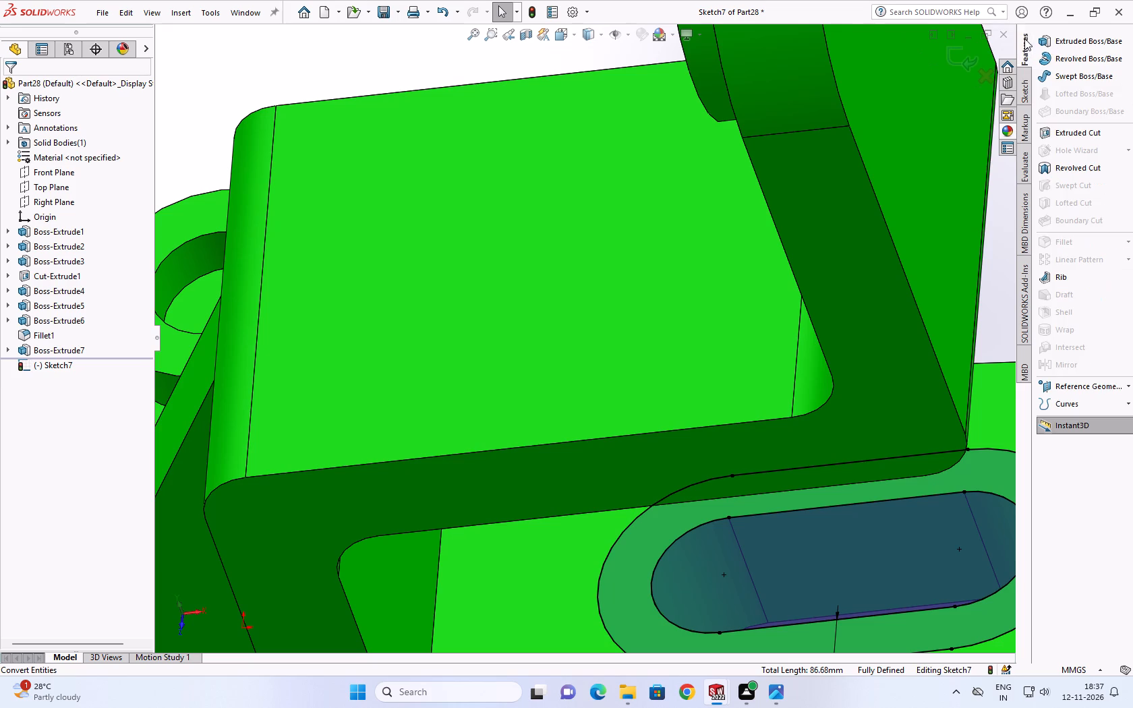
left_click(1062, 44)
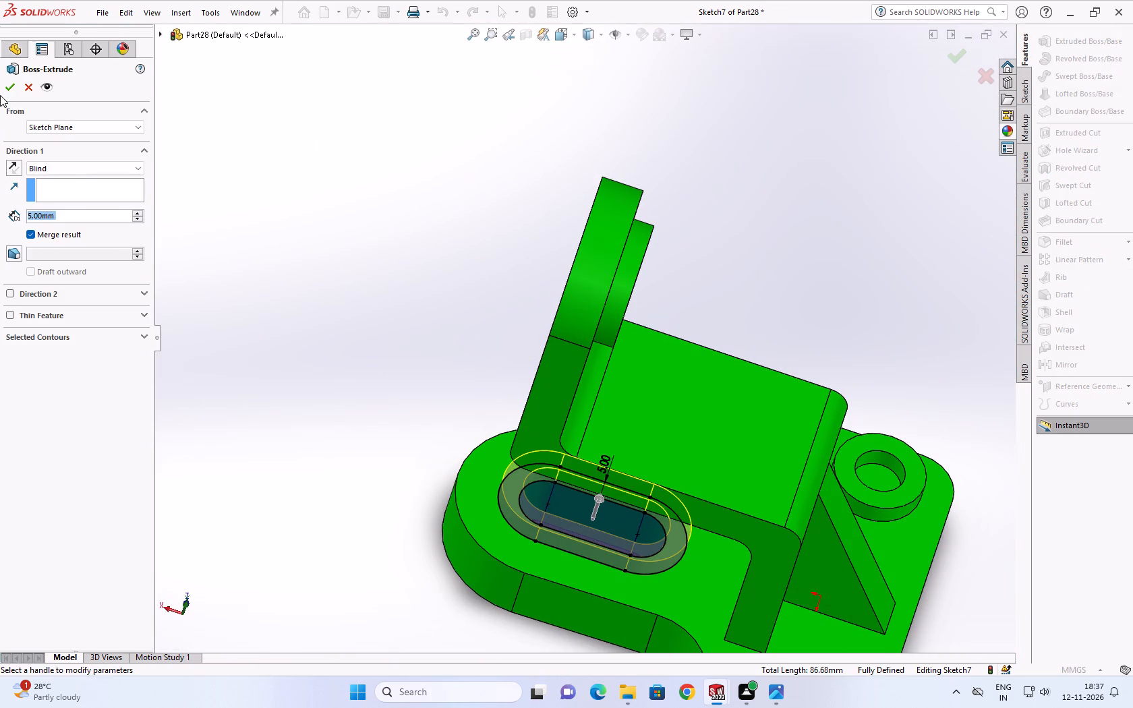
left_click(5, 86)
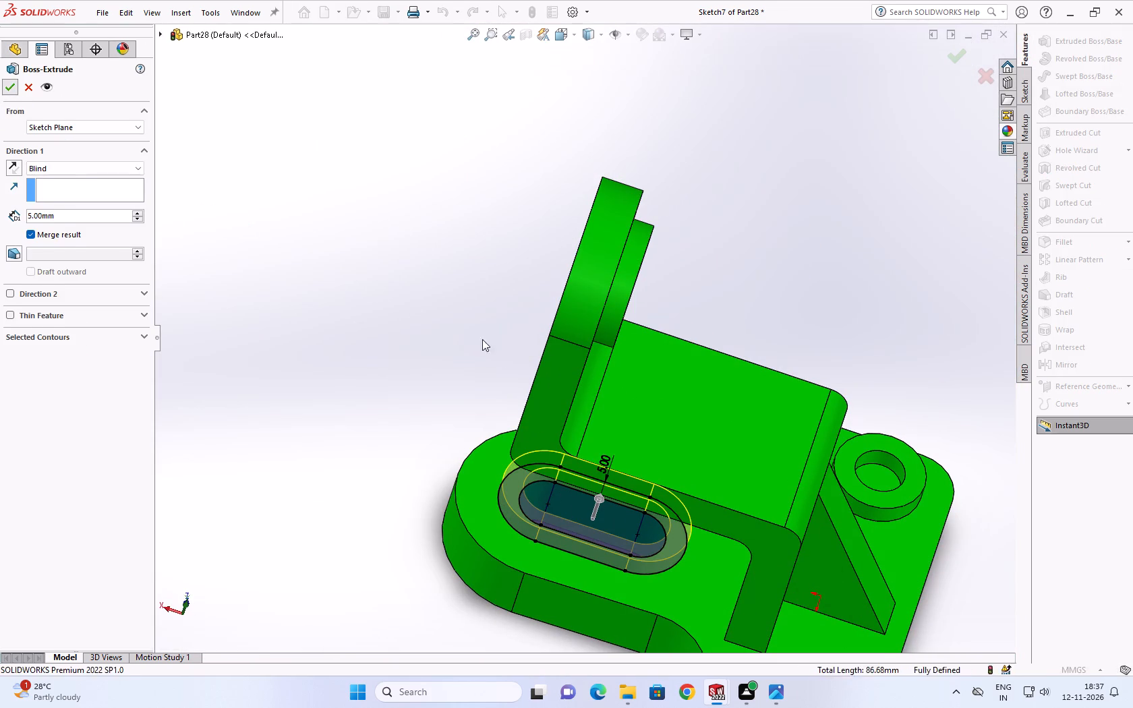
left_click(478, 341)
middle_click_drag(556, 334, 582, 256)
scroll(486, 518, "up", 1)
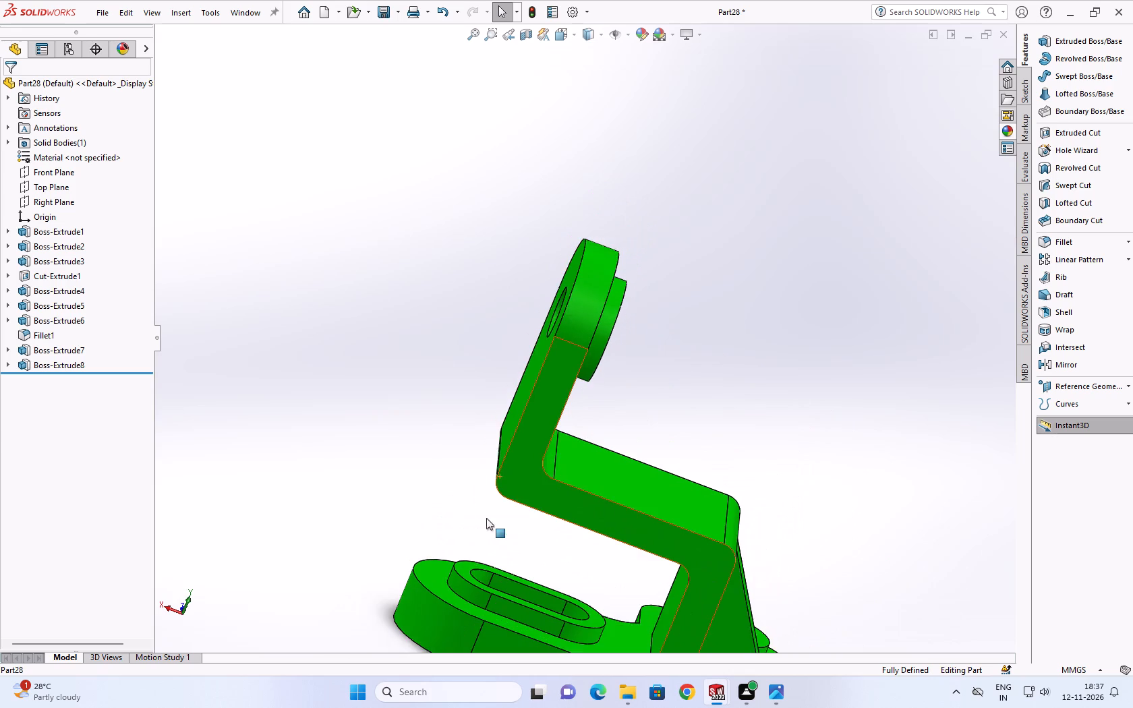
Start a symmetric constant-size fillet with a 2 mm radius on the slot boss's outer top edge.
scroll(486, 518, "up", 1)
scroll(535, 548, "down", 2)
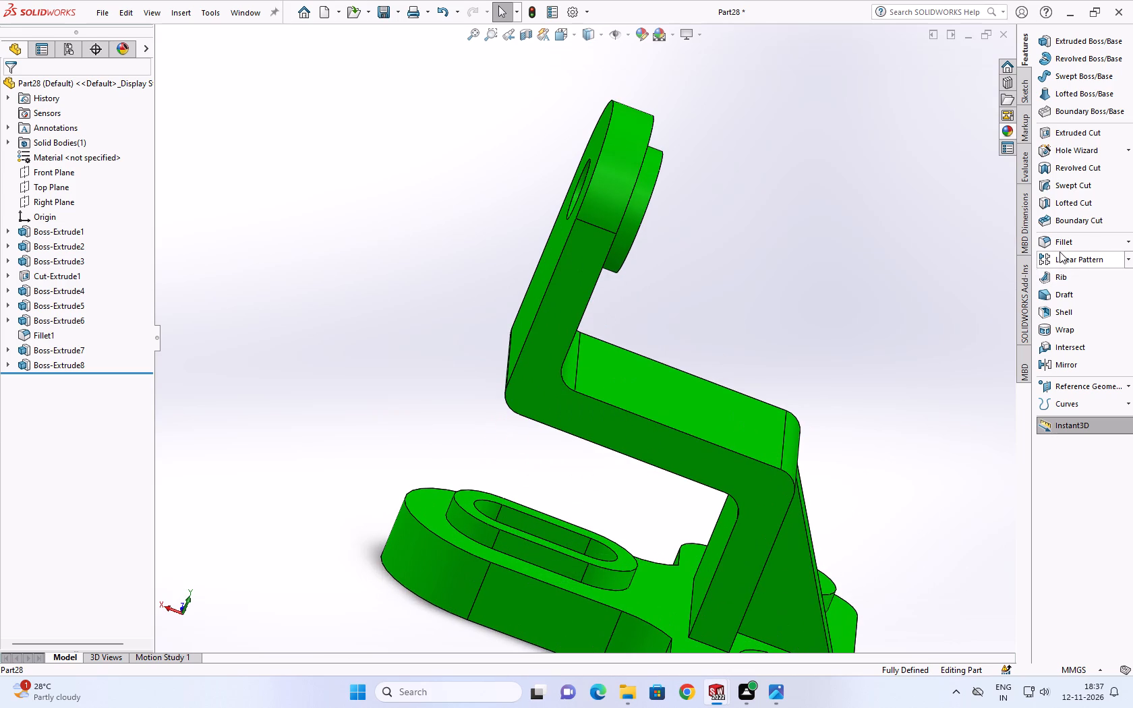
left_click(1057, 237)
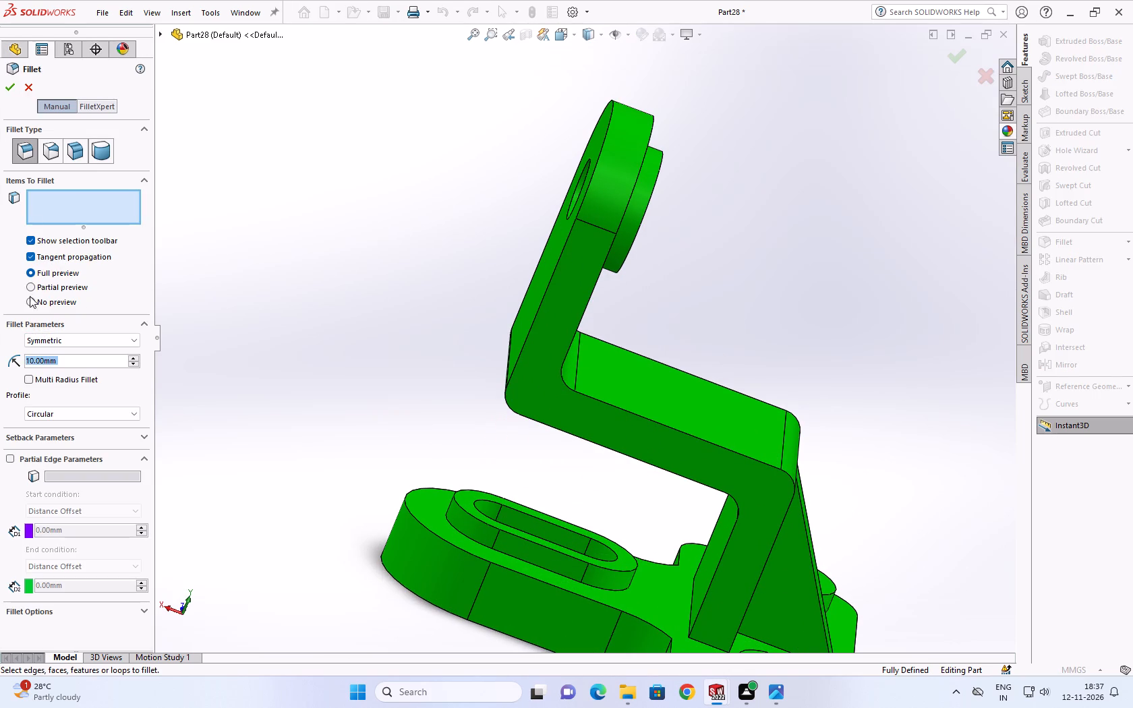
key("2")
key("Return")
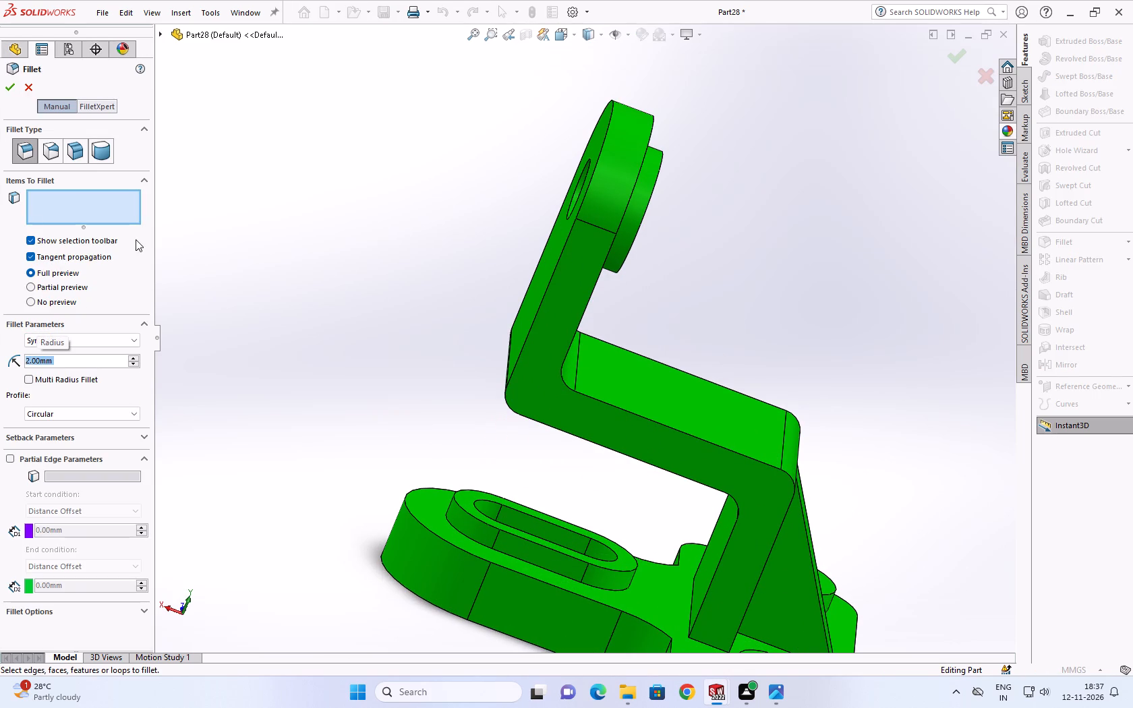
scroll(638, 521, "down", 3)
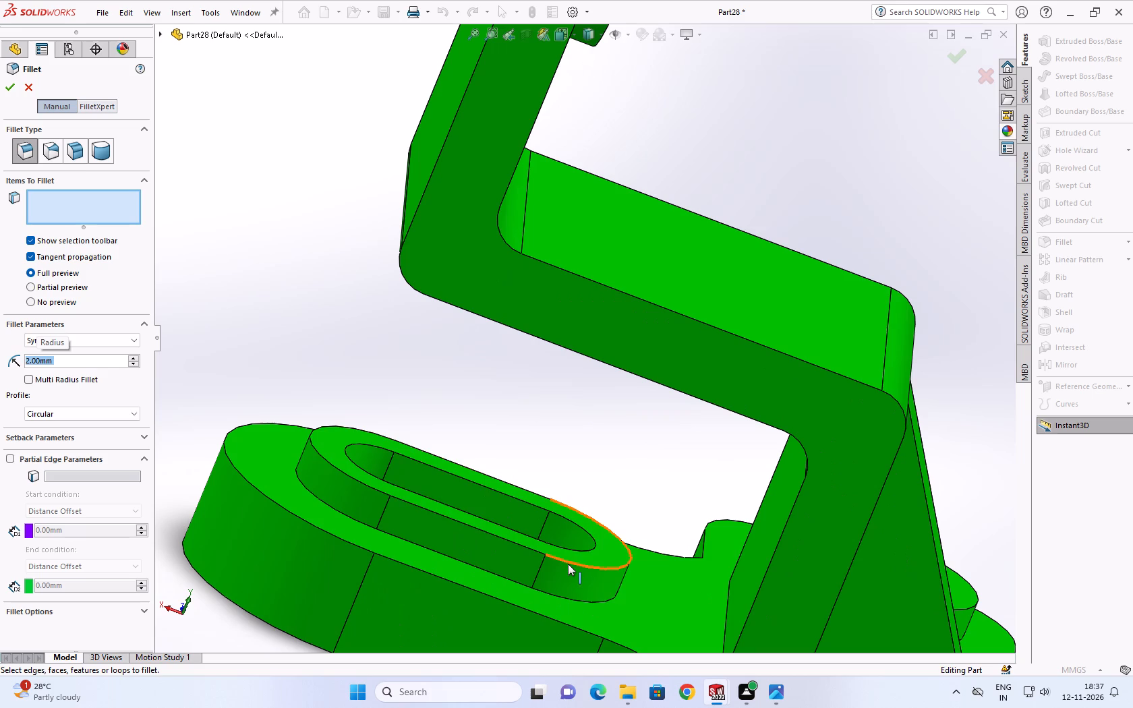
left_click(573, 562)
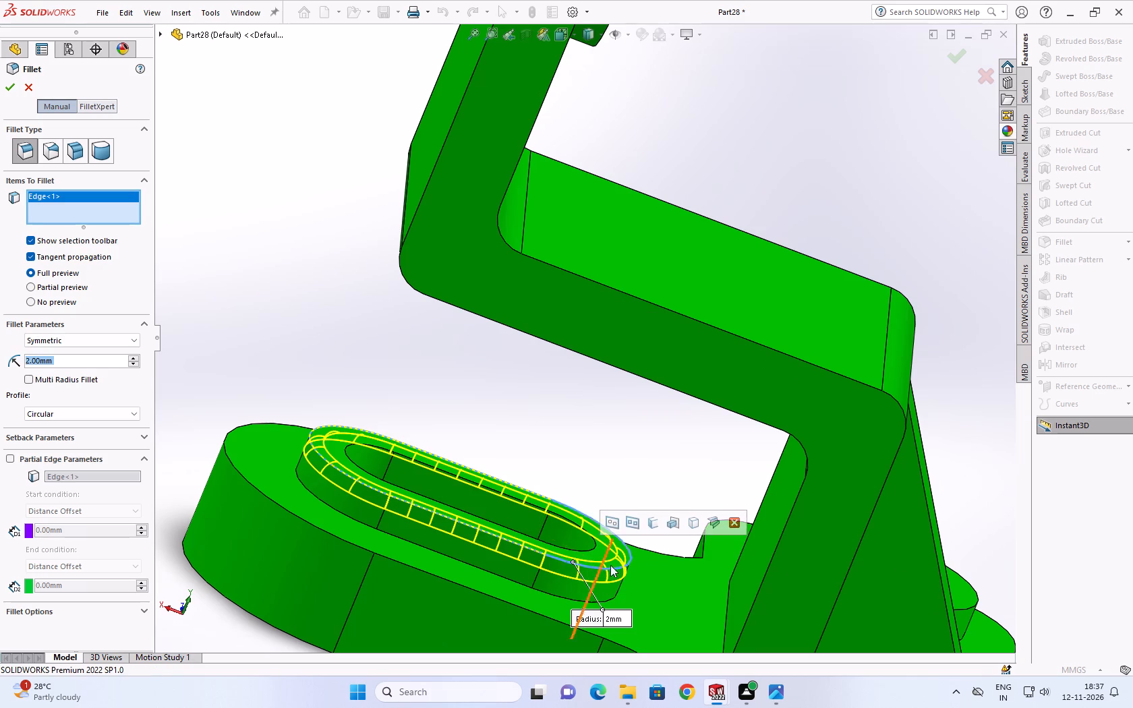
Add the outer rim and the hole edge of the upright lug's round boss to the fillet selection.
scroll(672, 545, "up", 1)
scroll(790, 546, "up", 4)
scroll(509, 70, "down", 1)
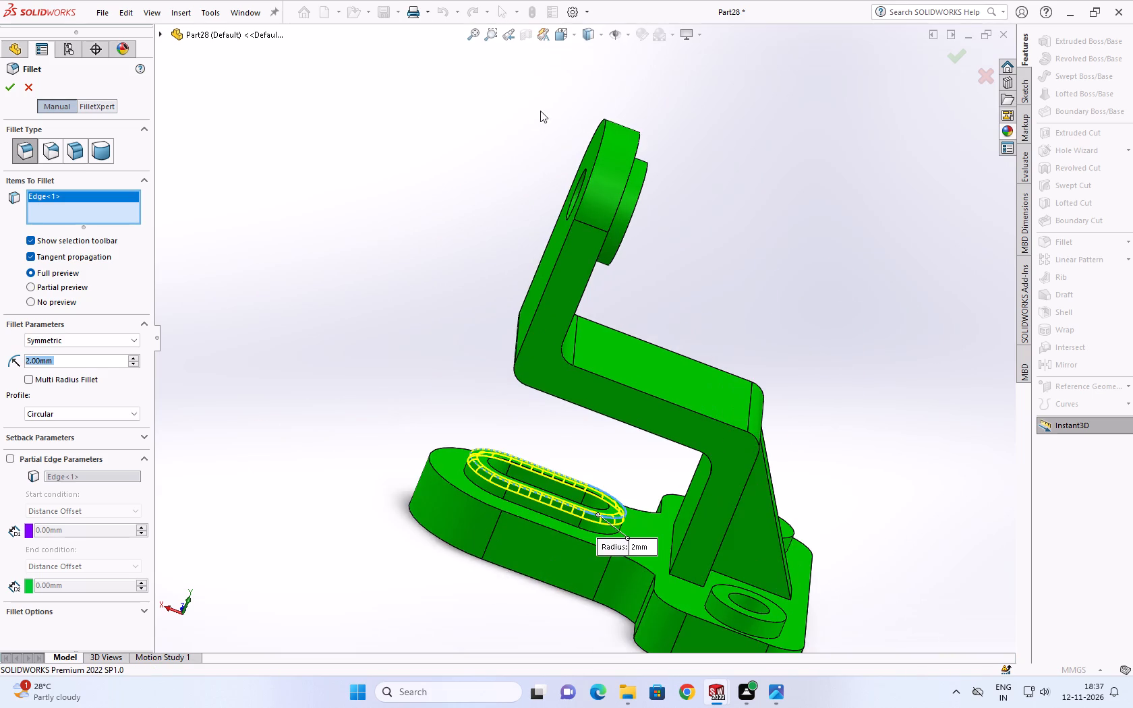
middle_click_drag(542, 111, 469, 105)
scroll(608, 224, "down", 6)
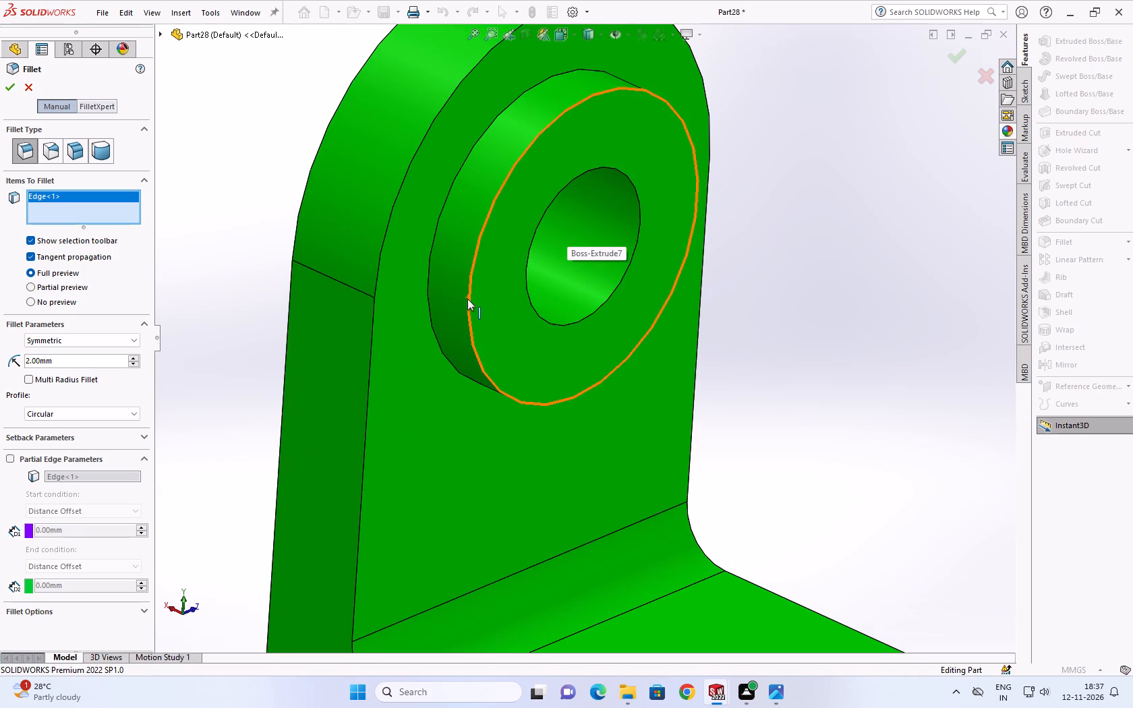
left_click(467, 299)
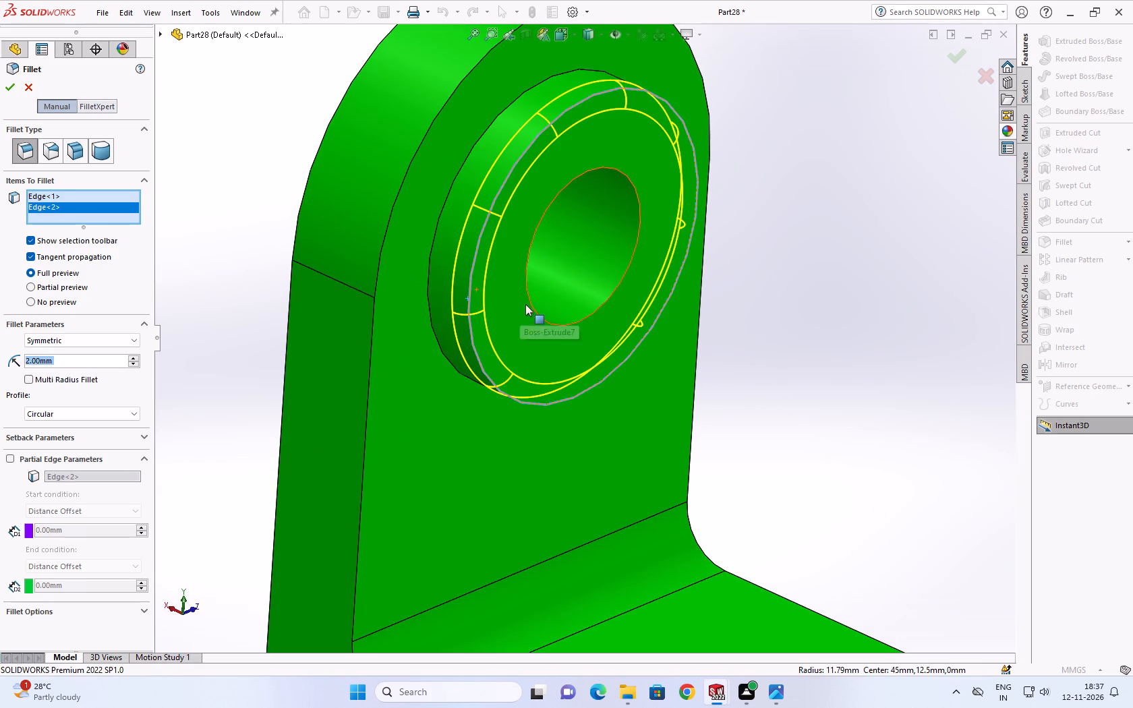
left_click(533, 307)
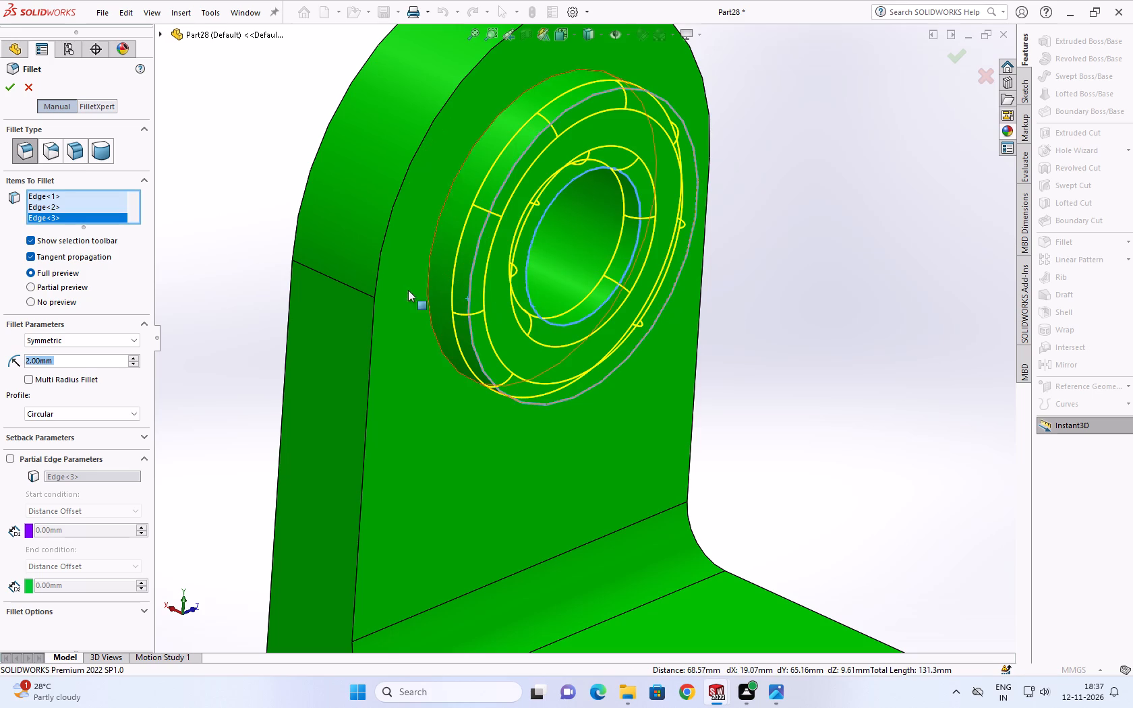
Add the outer top rims and hole edges of the two round bosses on the base plate to the fillet.
scroll(569, 353, "up", 7)
scroll(732, 671, "down", 4)
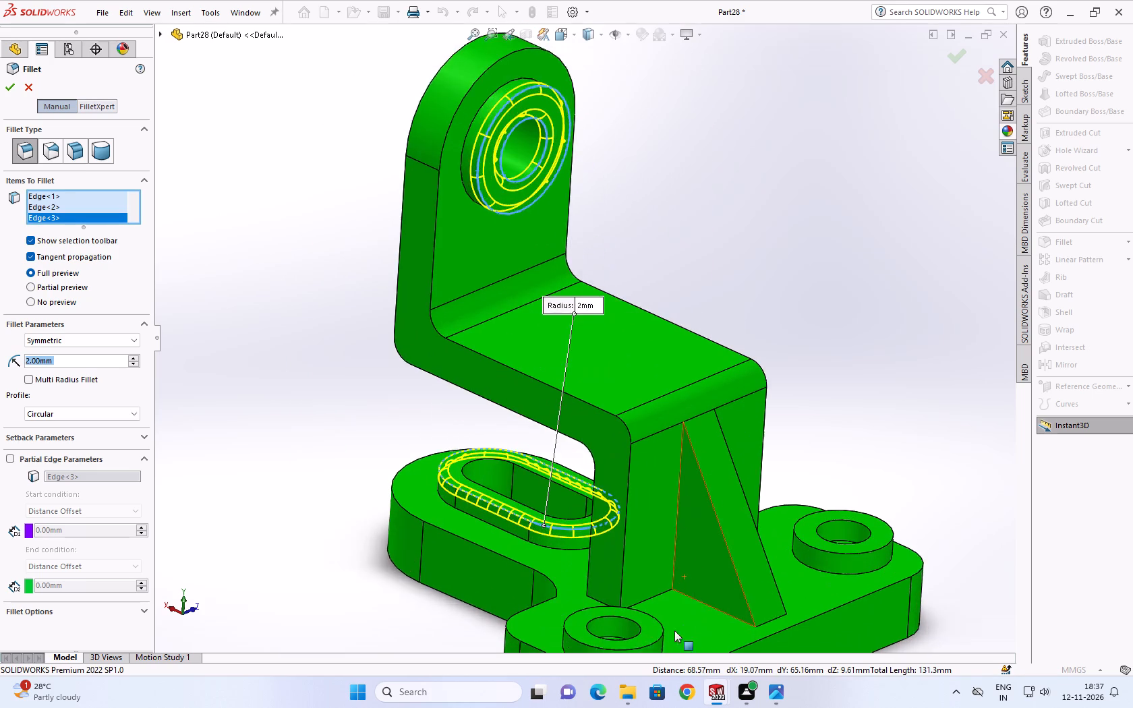
scroll(651, 632, "down", 3)
left_click(621, 607)
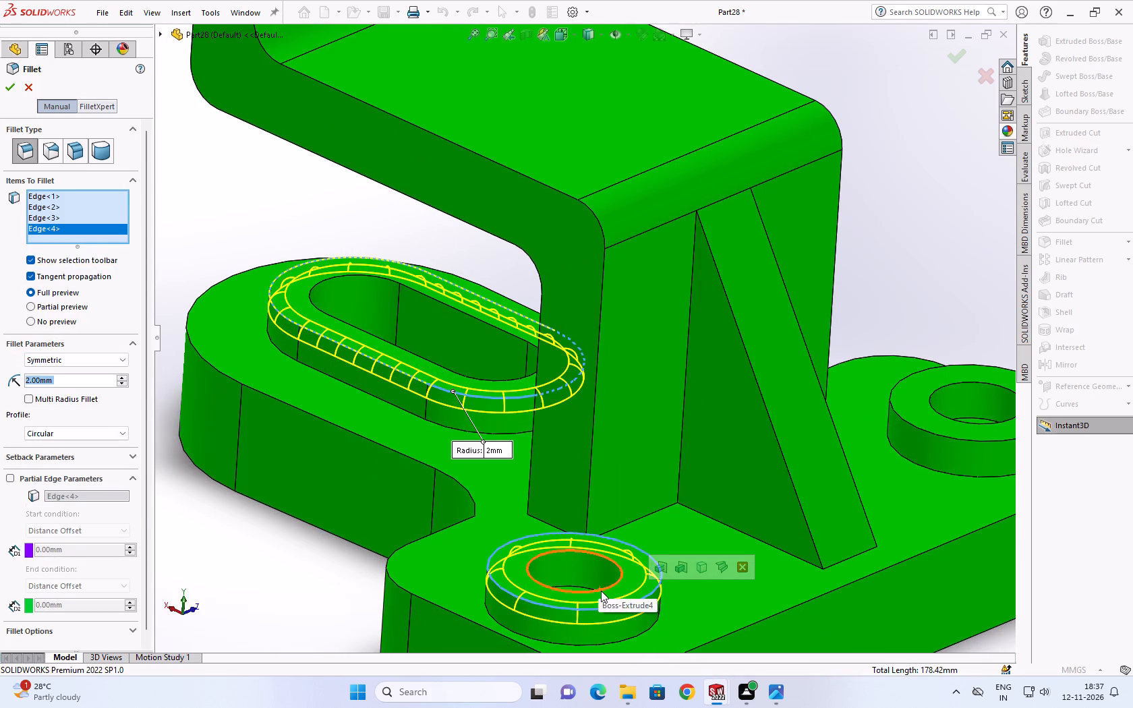
left_click(601, 591)
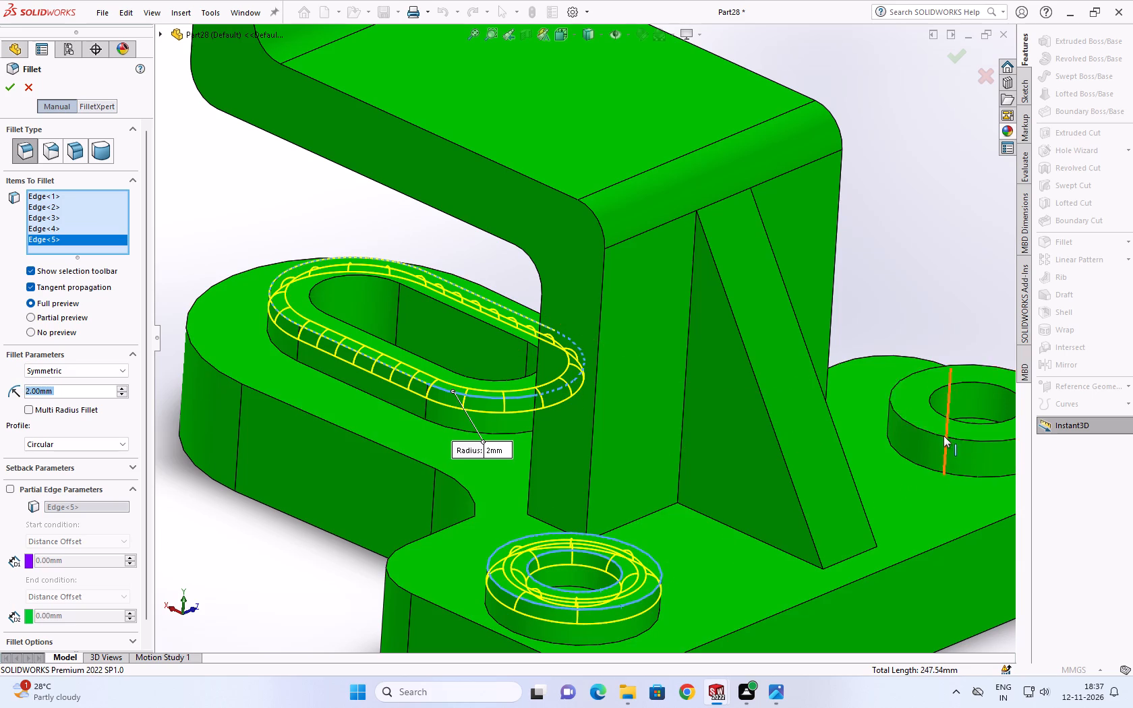
left_click(943, 436)
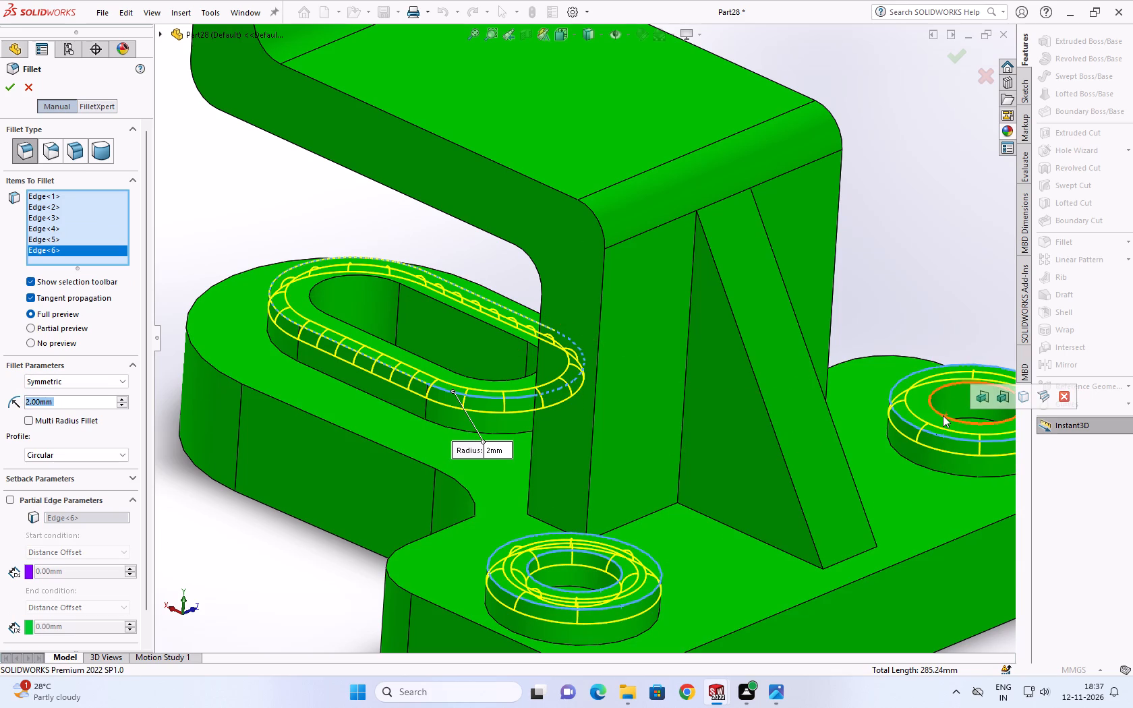
left_click(943, 415)
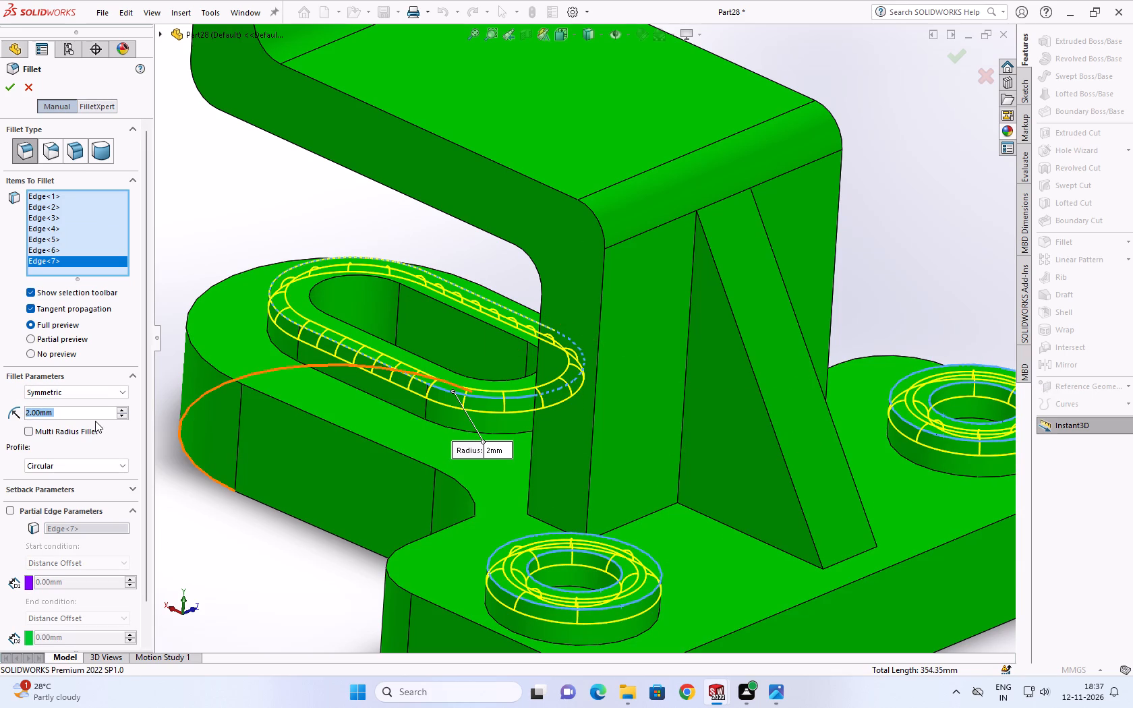
Set the fillet radius to 1 mm for all selected boss edges and apply the fillet.
key("1")
key("Return")
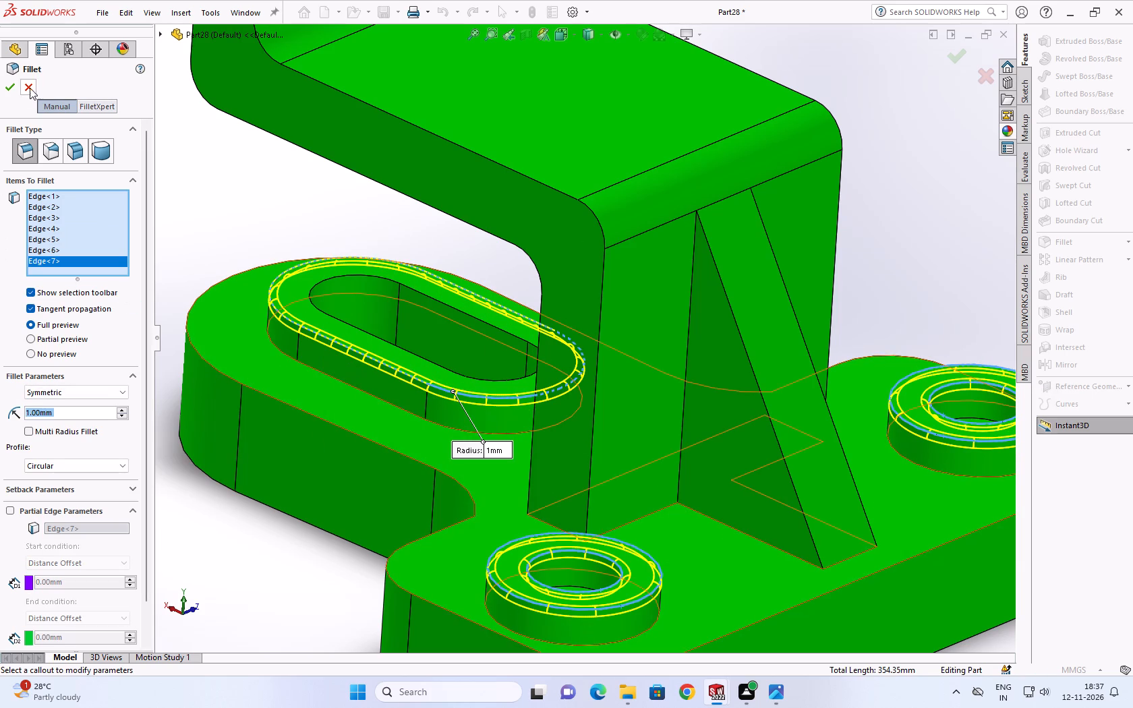
left_click(10, 85)
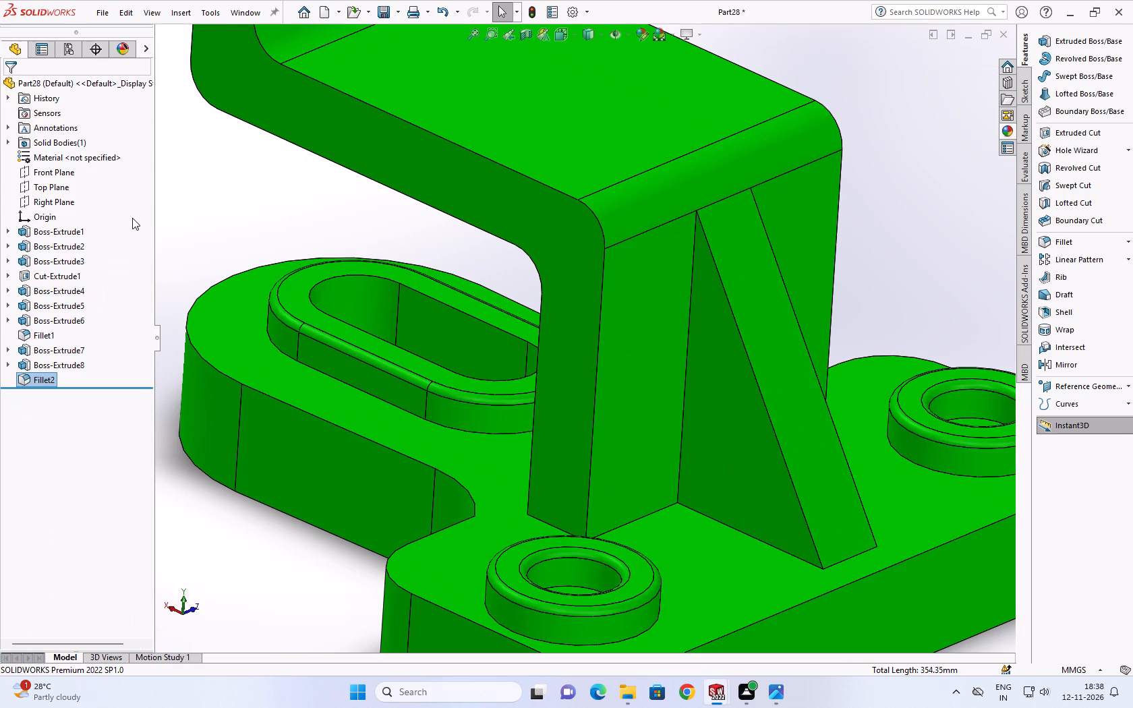
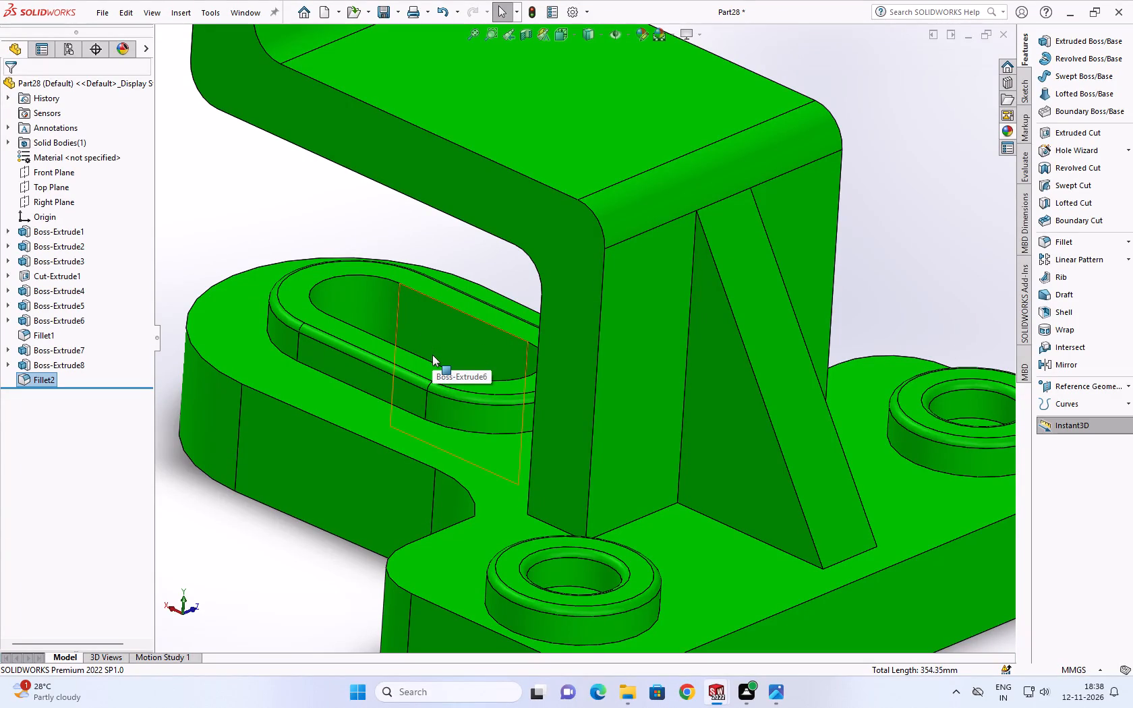
Inspect the filleted bracket from the front, side, underside and rear, checking the lug, slot and base-hole bosses.
scroll(371, 380, "up", 6)
scroll(475, 319, "down", 3)
left_click(286, 370)
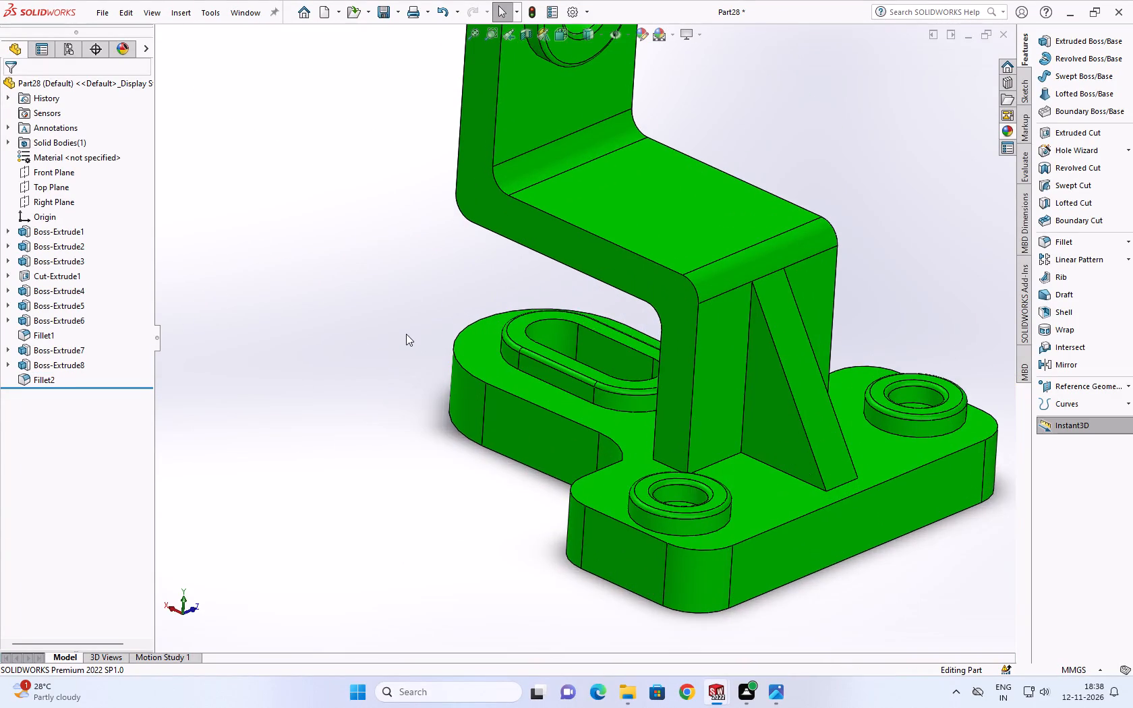
scroll(409, 334, "up", 4)
scroll(455, 301, "up", 2)
scroll(491, 293, "down", 3)
scroll(764, 293, "down", 2)
scroll(740, 328, "up", 4)
scroll(779, 264, "down", 1)
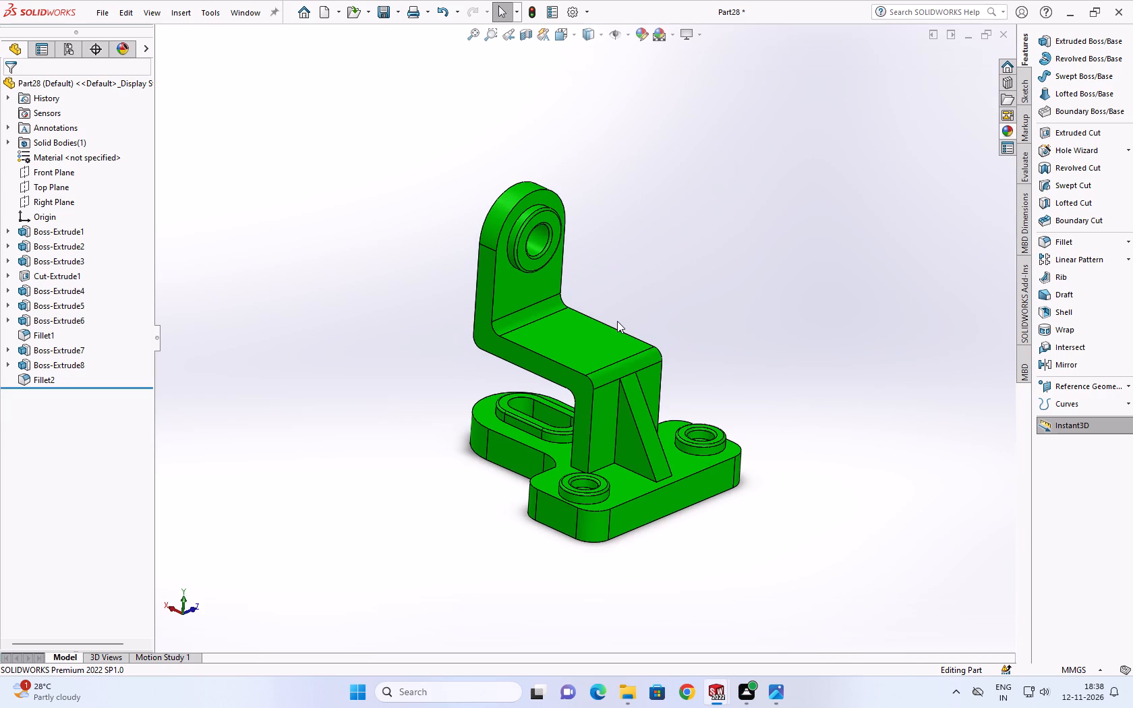
scroll(423, 342, "down", 1)
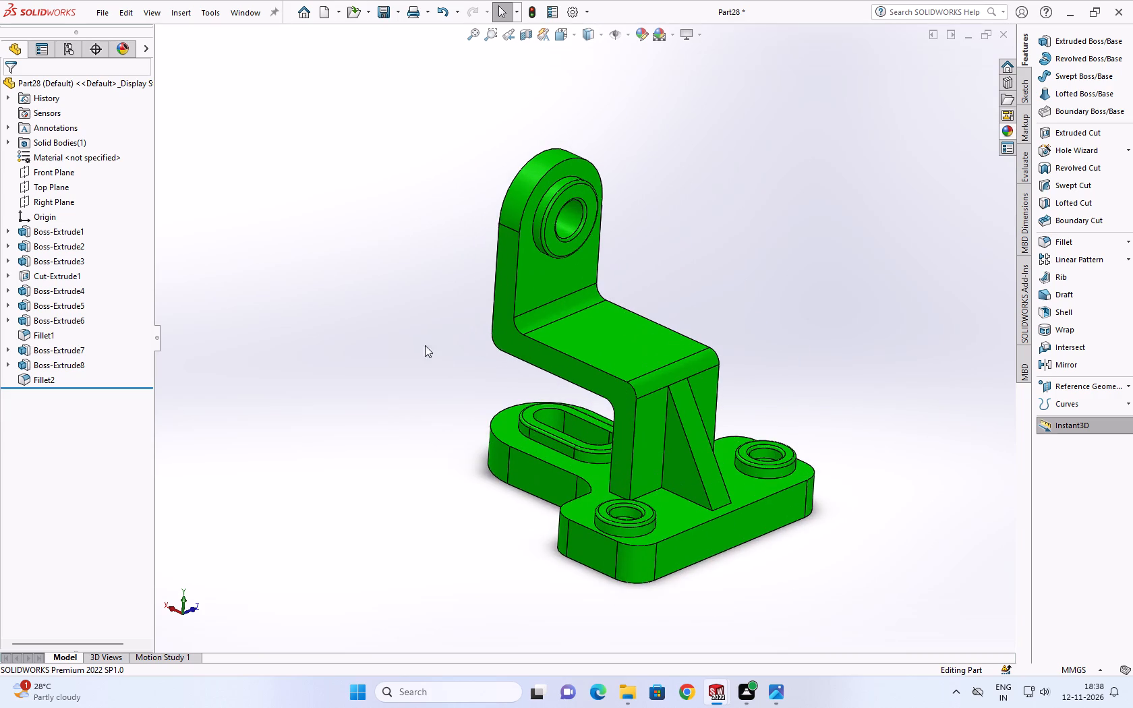
scroll(552, 317, "down", 3)
scroll(597, 365, "up", 2)
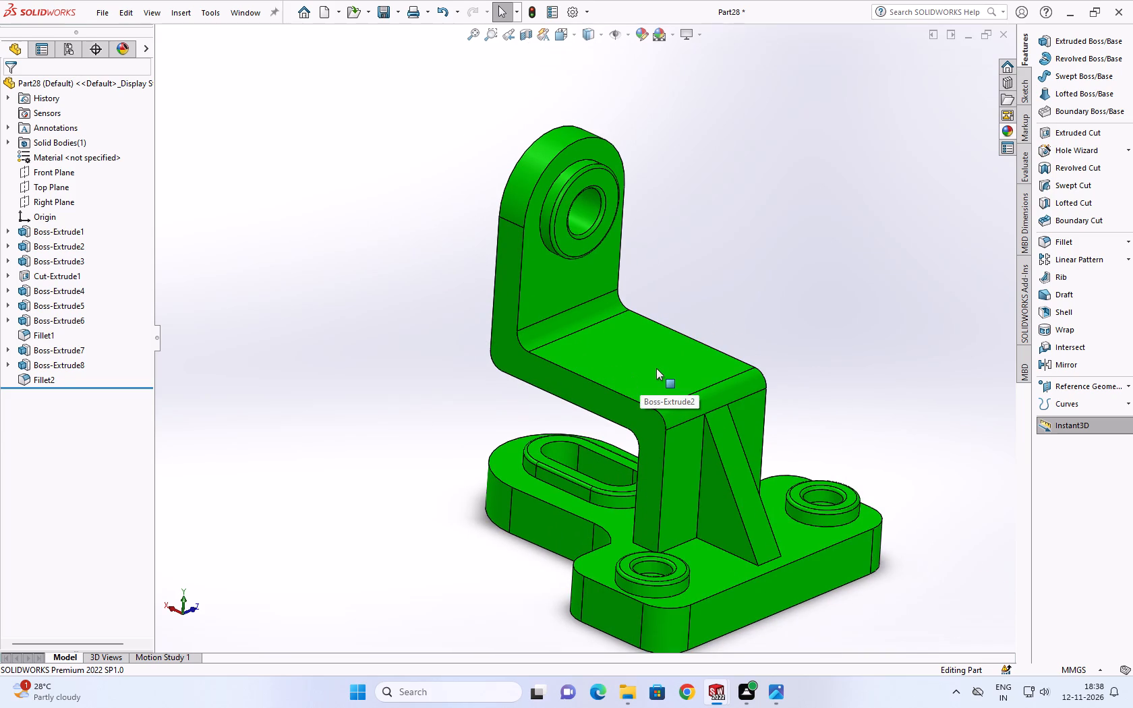
middle_click_drag(660, 369, 749, 382)
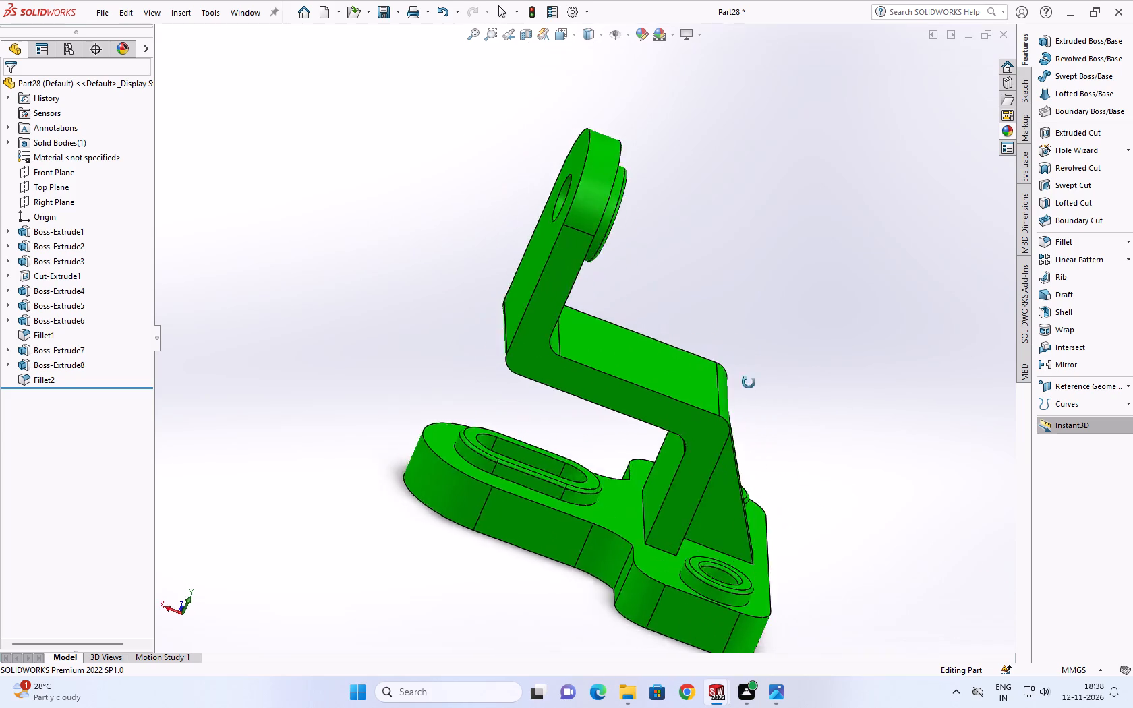
middle_click_drag(749, 382, 568, 444)
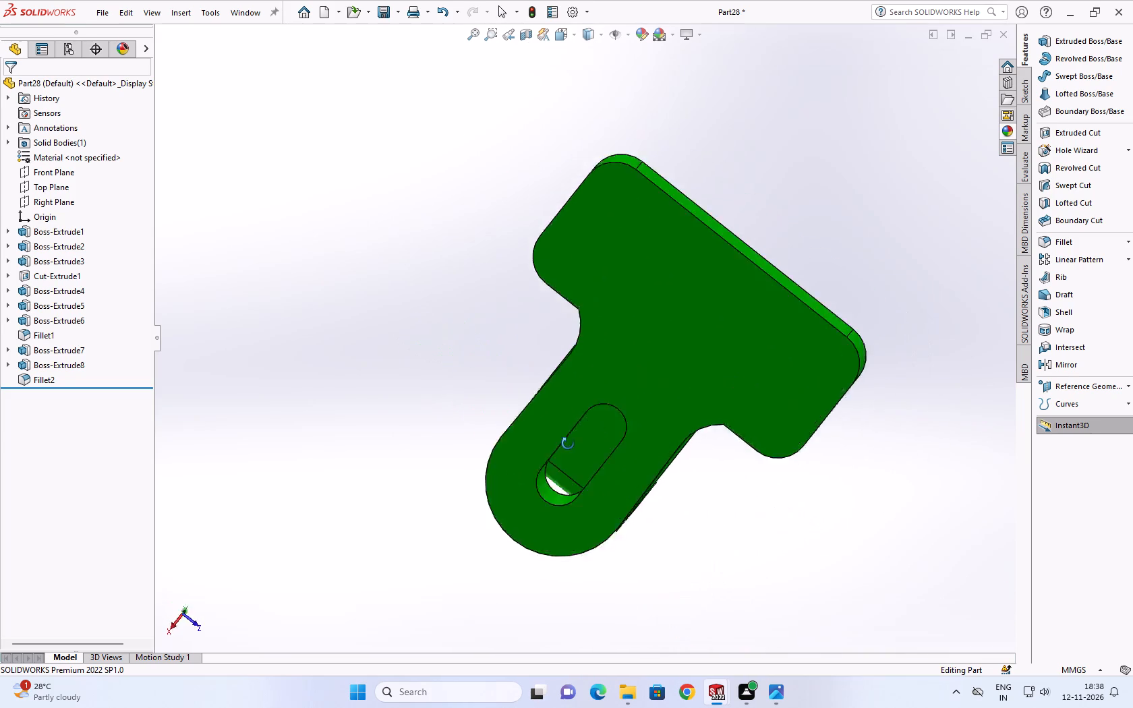
middle_click_drag(568, 444, 720, 579)
scroll(714, 561, "up", 1)
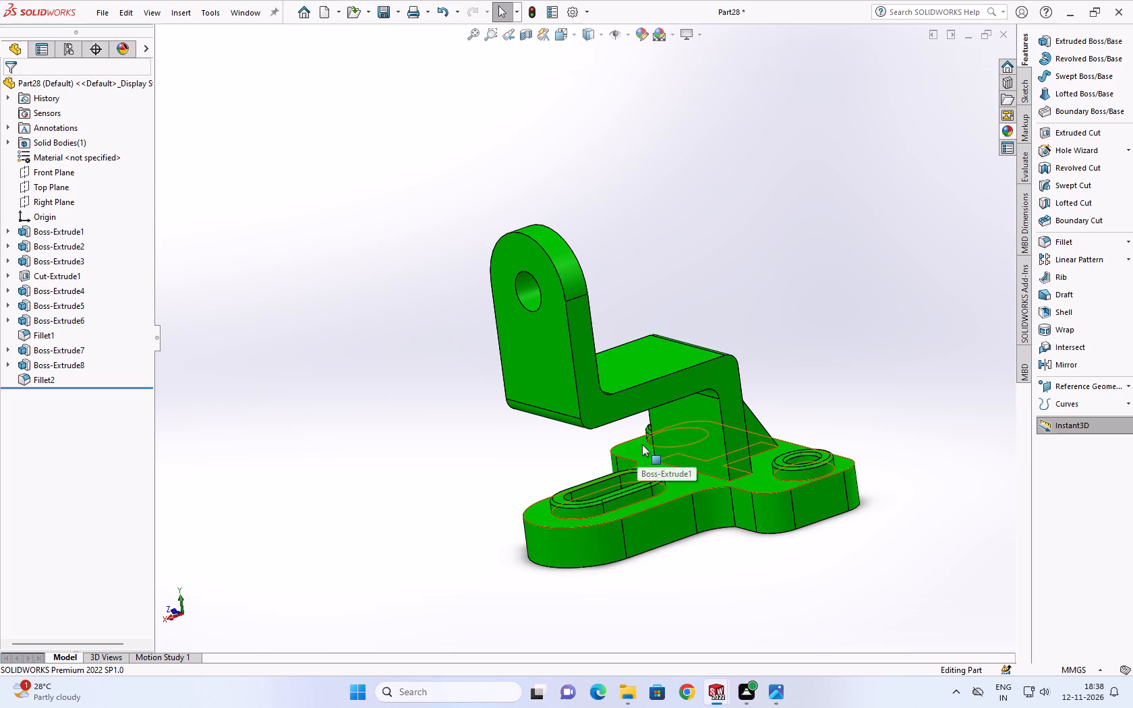
scroll(563, 364, "up", 2)
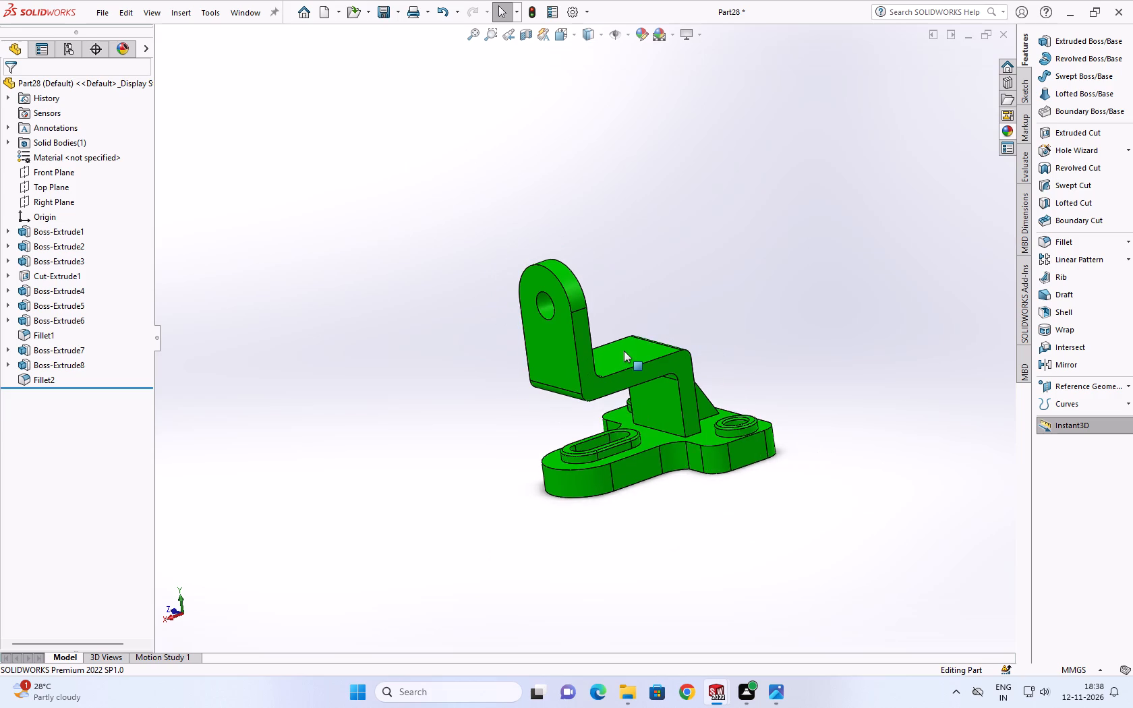
scroll(624, 351, "down", 2)
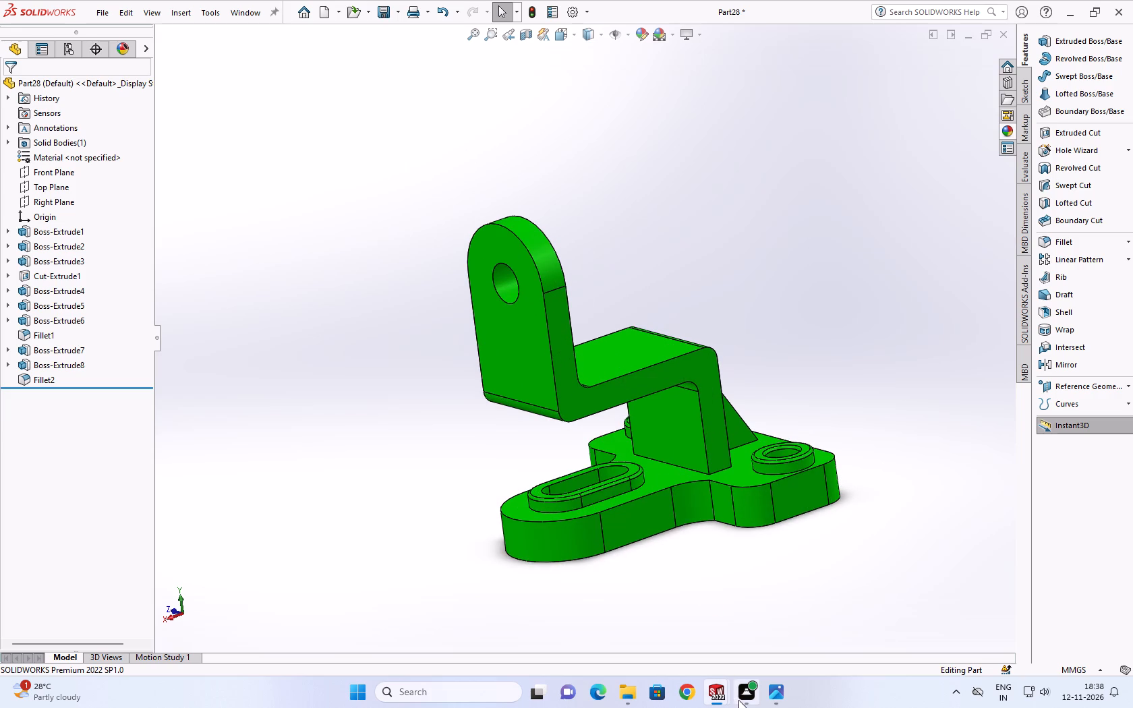